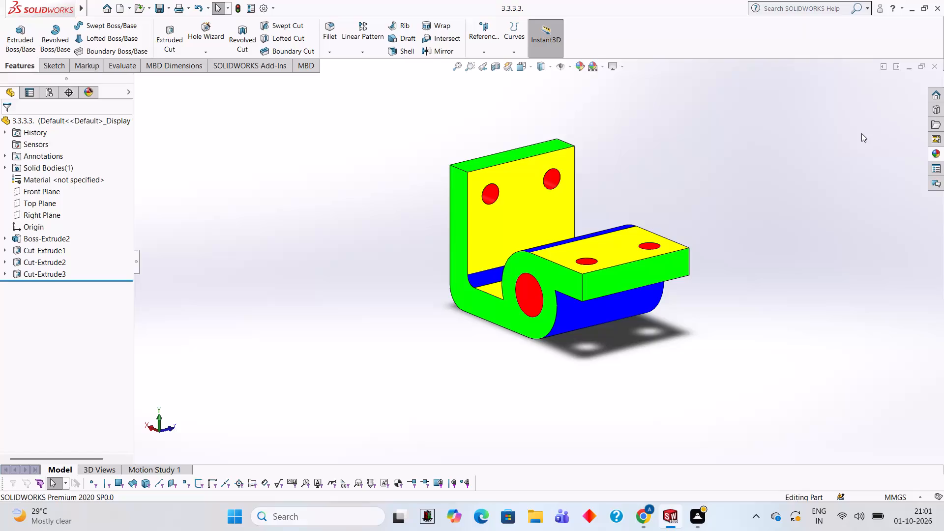
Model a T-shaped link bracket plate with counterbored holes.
Close the open hinge part and create a new part document.
click(936, 64)
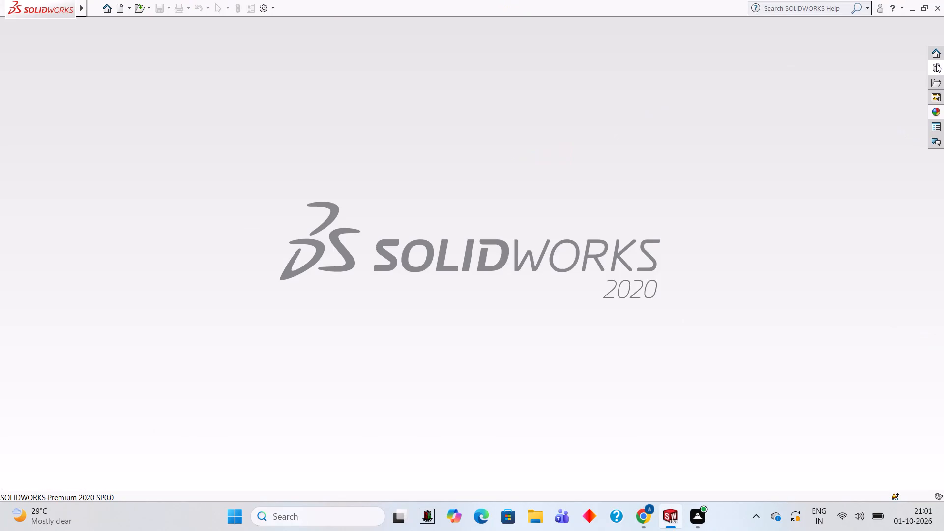
click(121, 8)
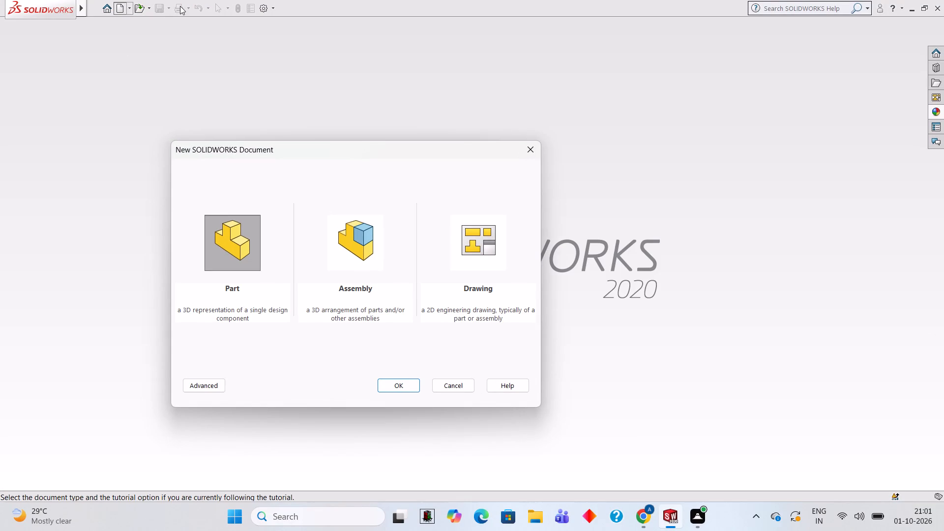
click(409, 384)
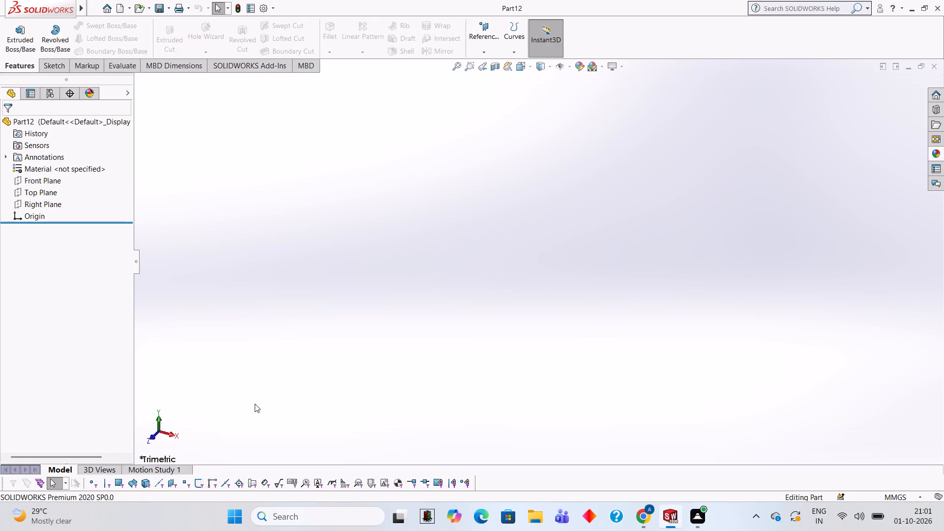
Start a new sketch on the Front Plane.
click(33, 184)
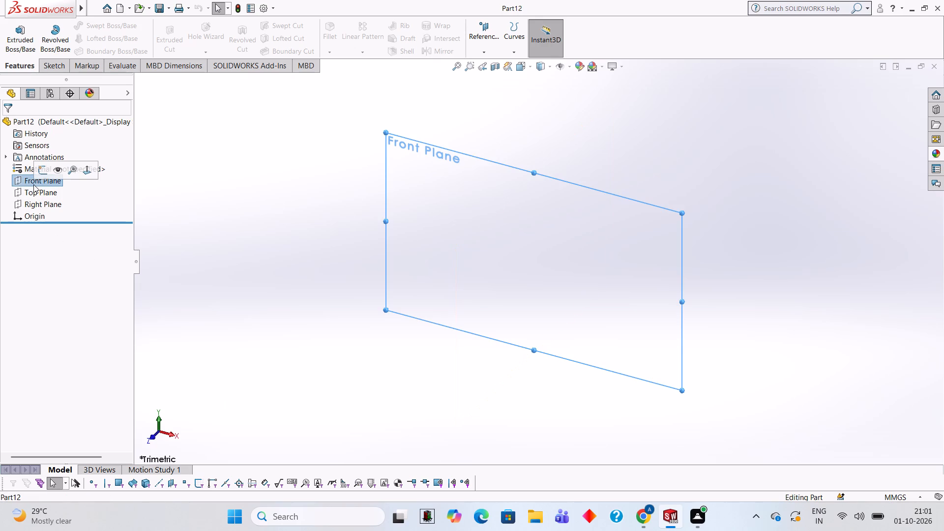
click(42, 167)
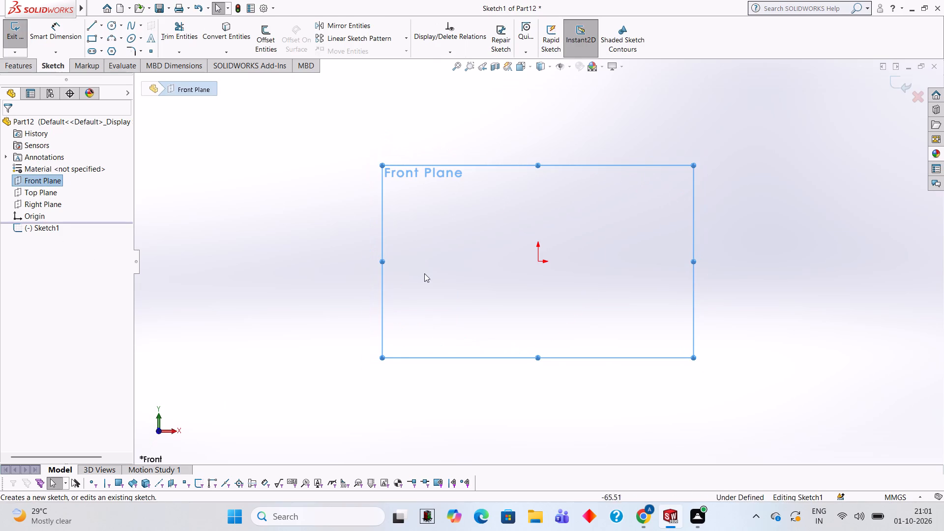
click(458, 265)
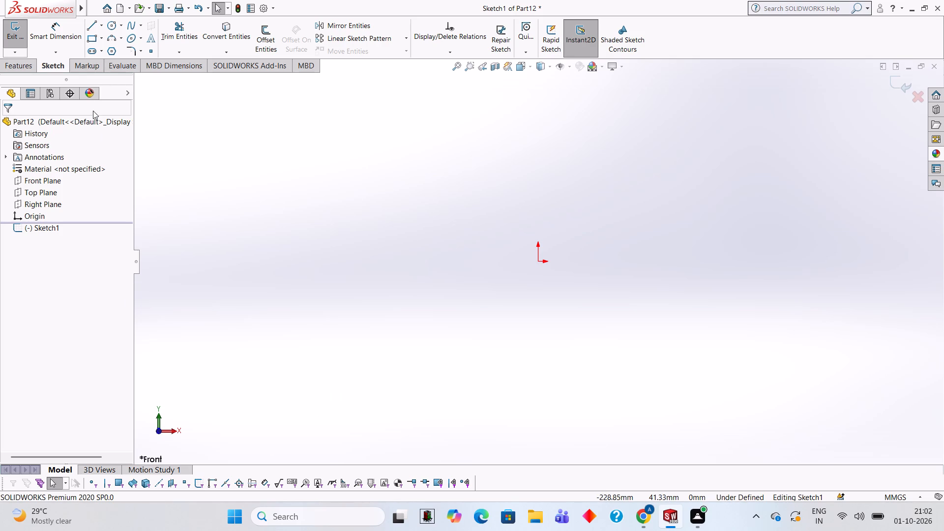
Draw a 90 mm horizontal line from the origin in the positive X direction.
click(92, 25)
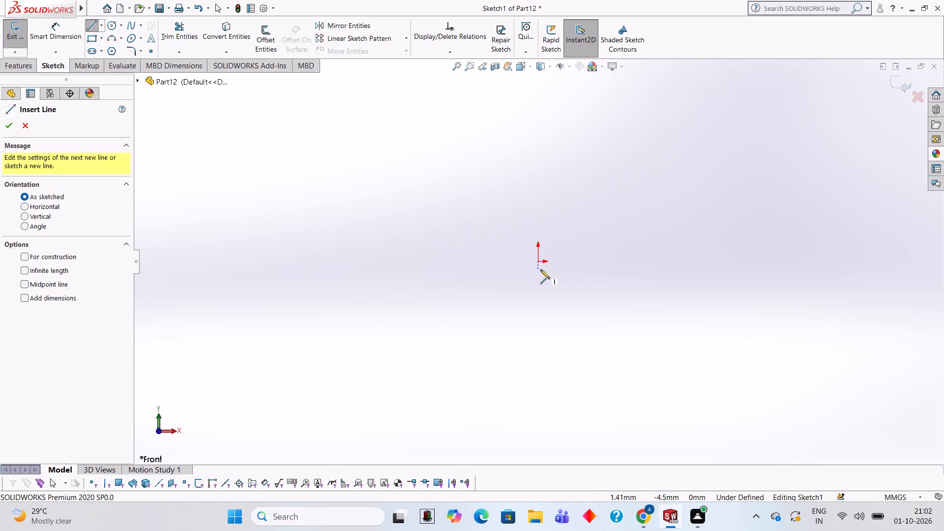
click(538, 264)
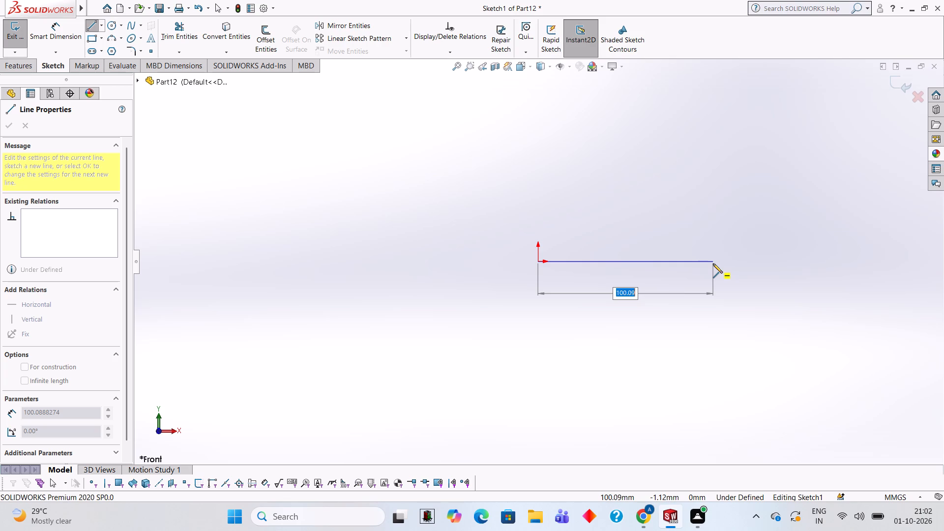
text(90)
key(Return)
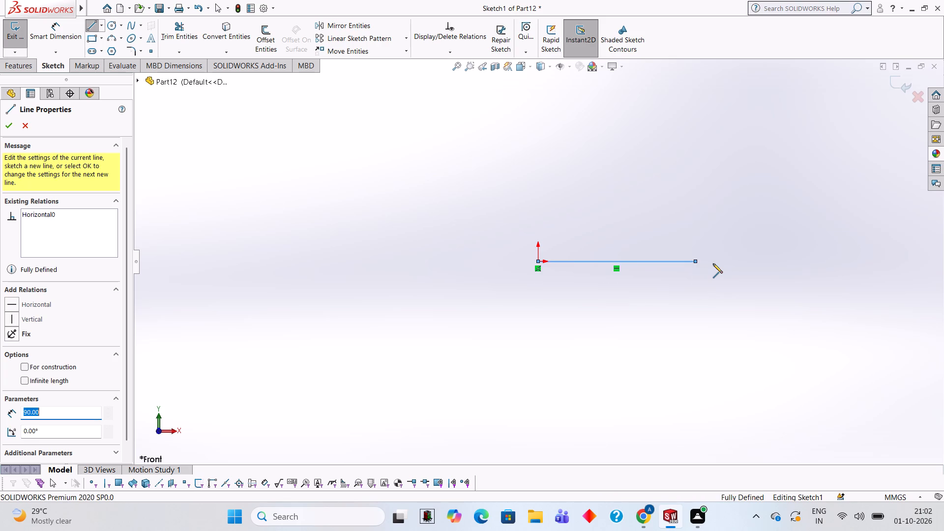
scroll(713, 264, down, 3)
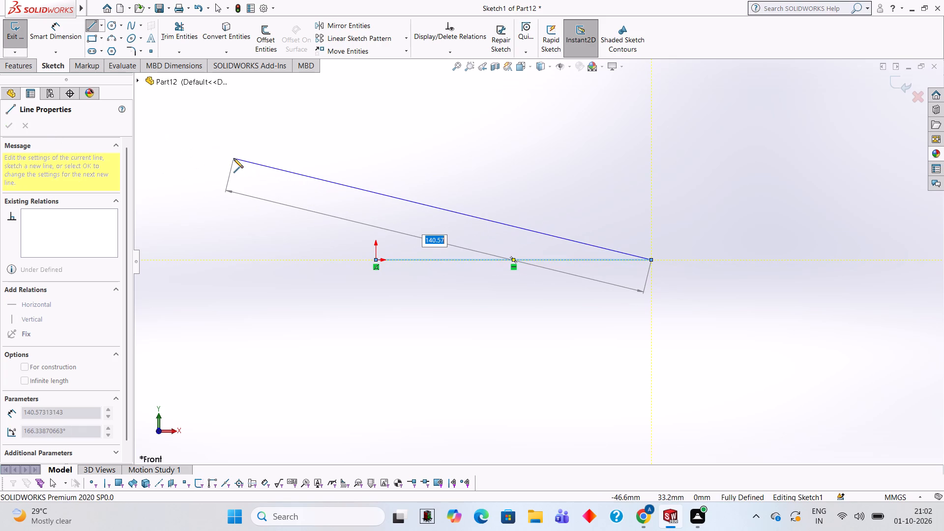
key(Escape)
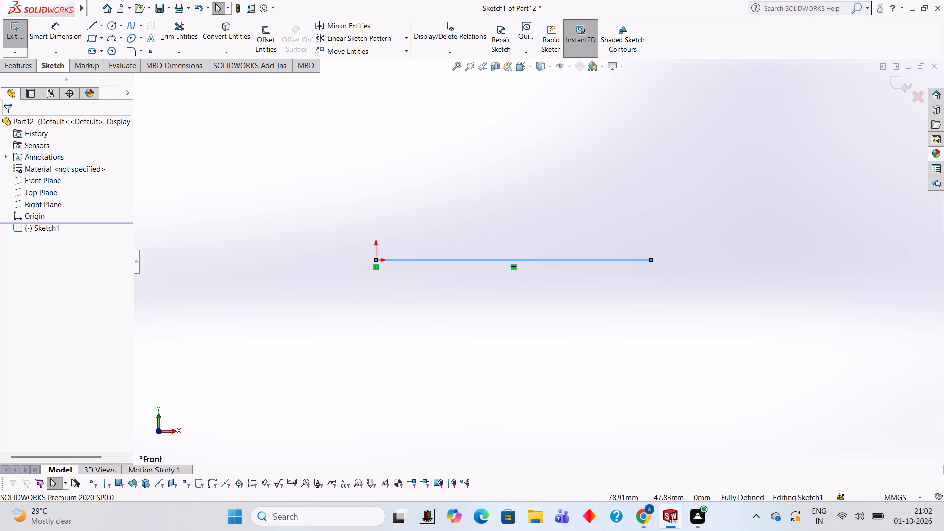
Draw a 30 mm diameter circle centred on the far end of the horizontal line.
click(110, 21)
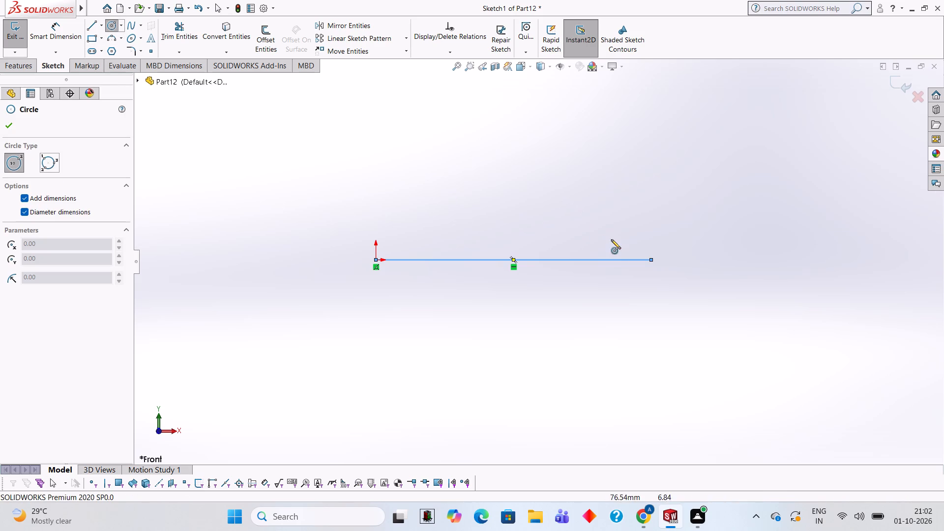
click(652, 260)
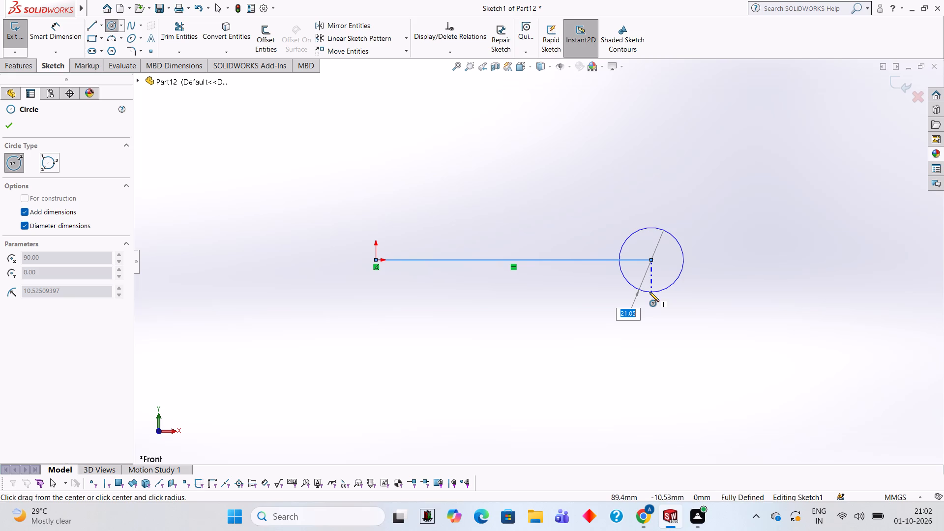
text(30)
key(Return)
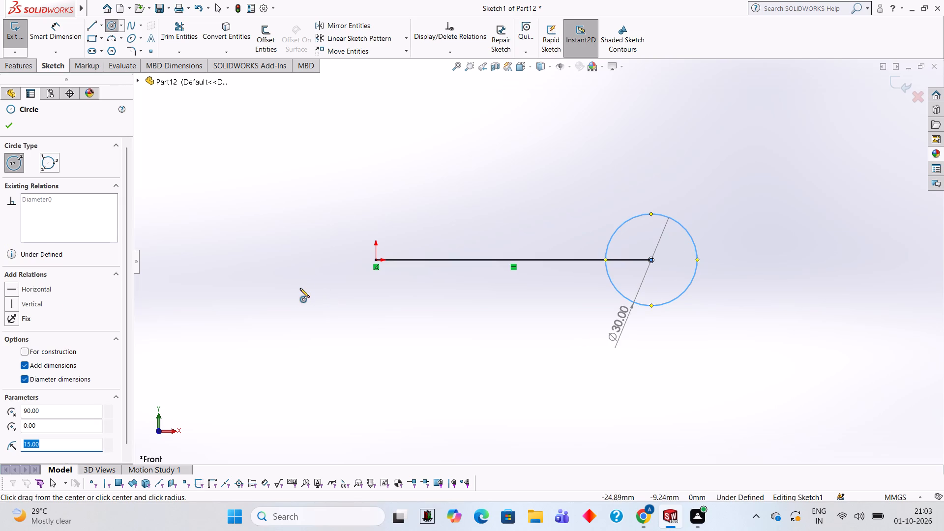
Draw a 40 mm vertical line up from the origin and an 80 mm vertical line straight down from its upper end.
click(90, 29)
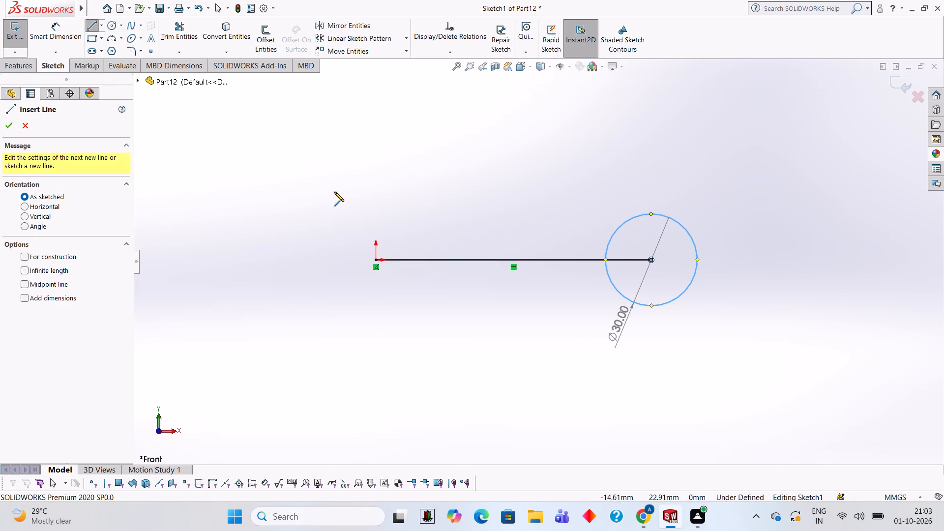
click(375, 258)
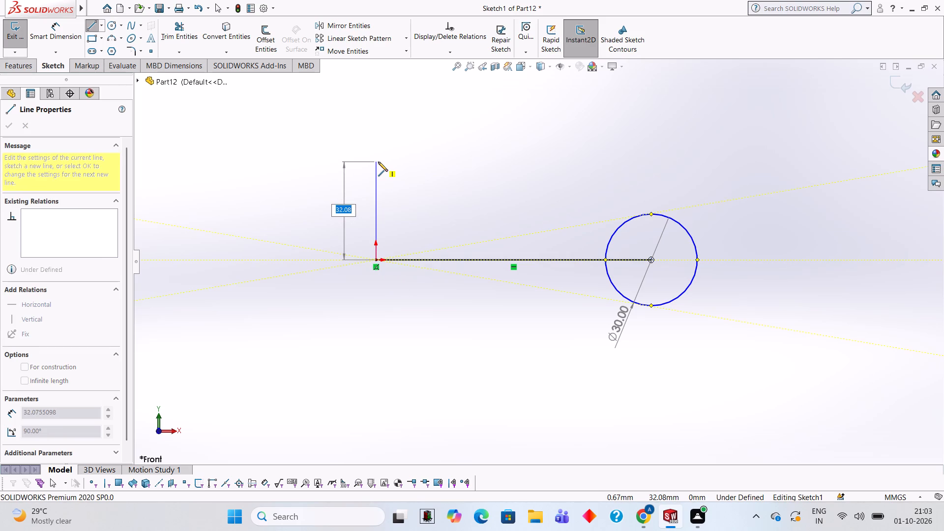
text(40)
key(Return)
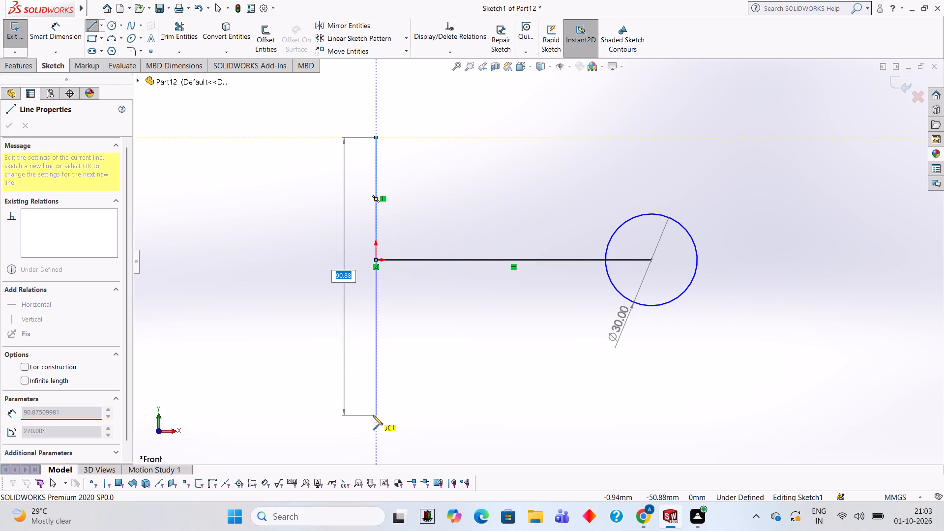
text(80)
key(Return)
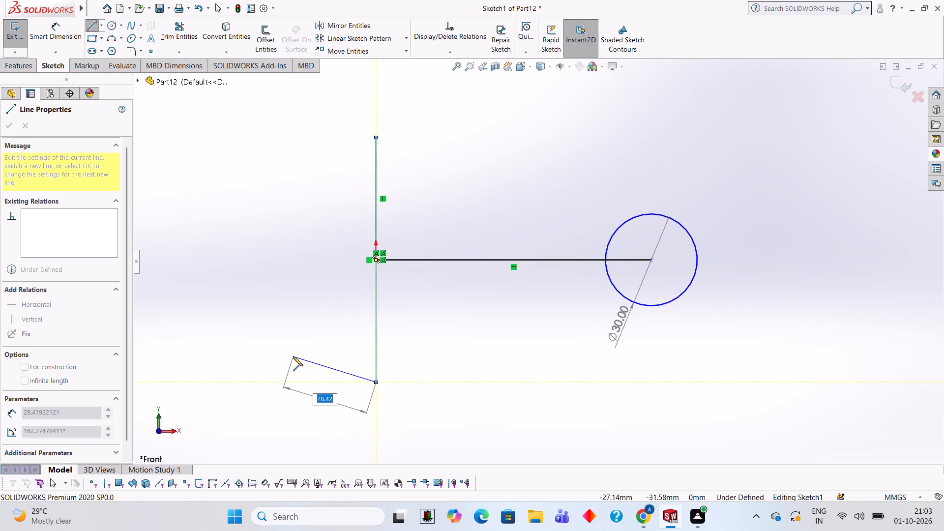
key(Escape)
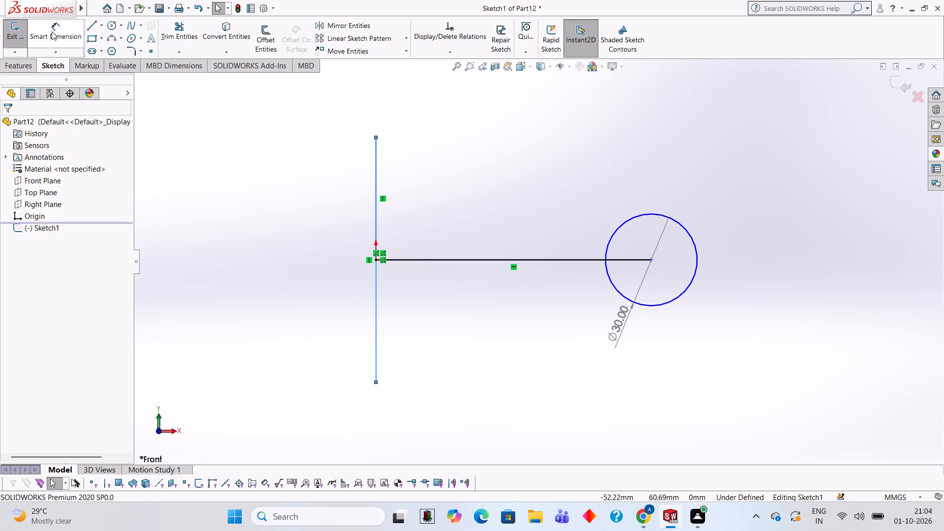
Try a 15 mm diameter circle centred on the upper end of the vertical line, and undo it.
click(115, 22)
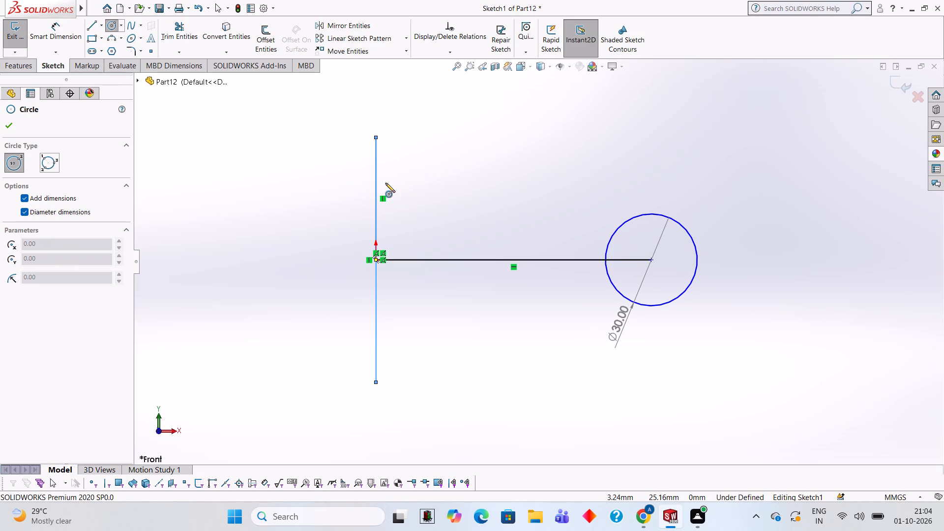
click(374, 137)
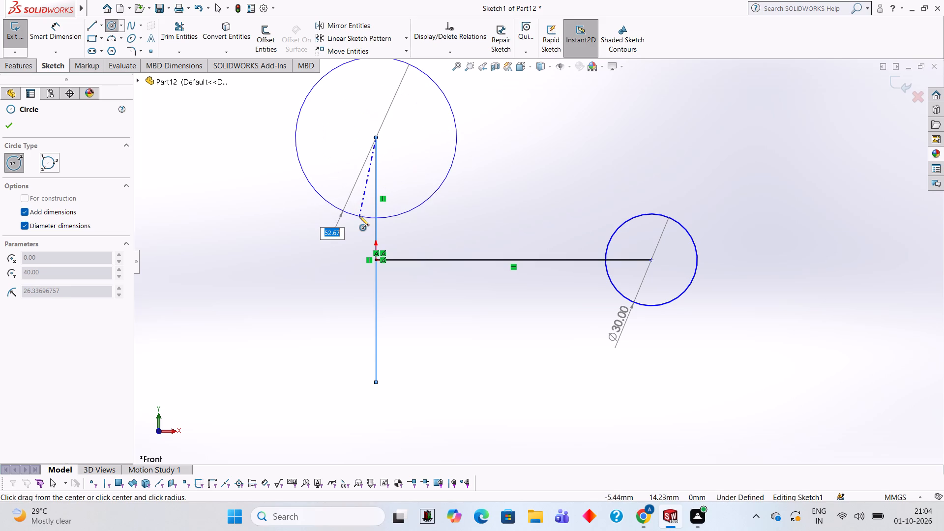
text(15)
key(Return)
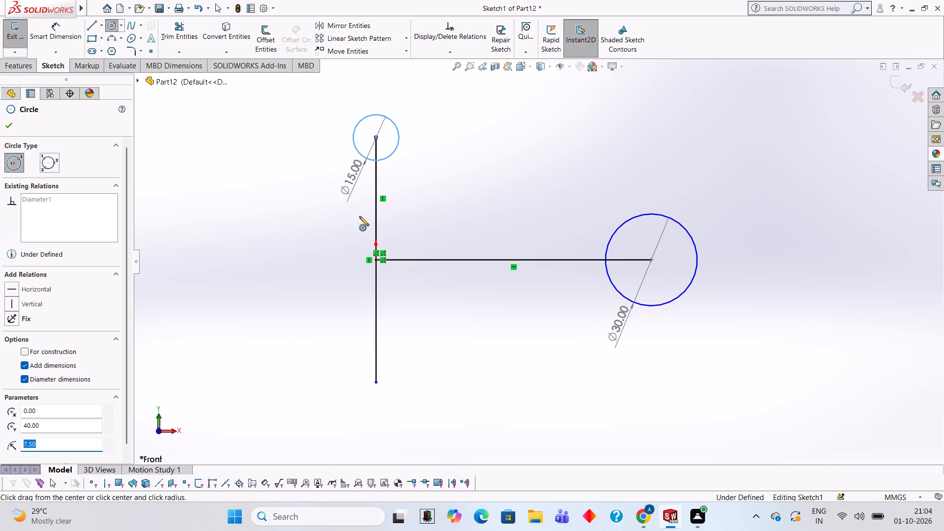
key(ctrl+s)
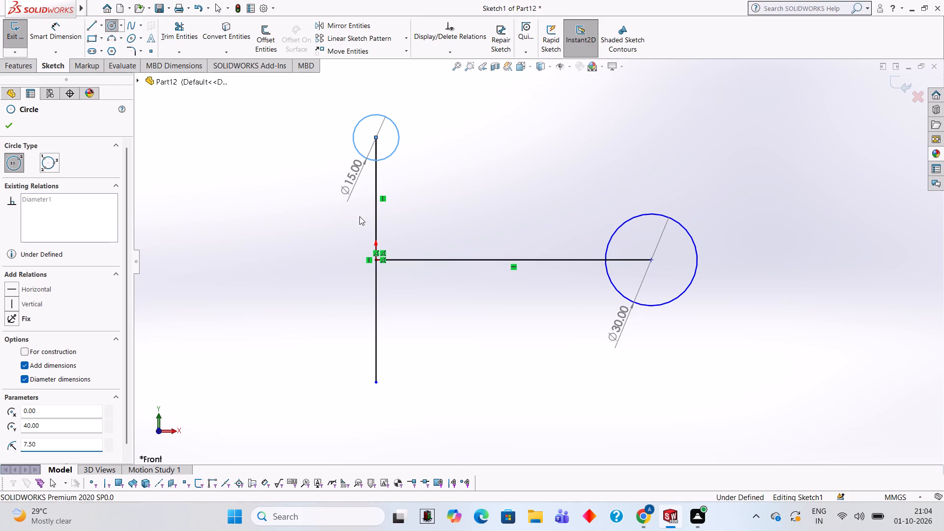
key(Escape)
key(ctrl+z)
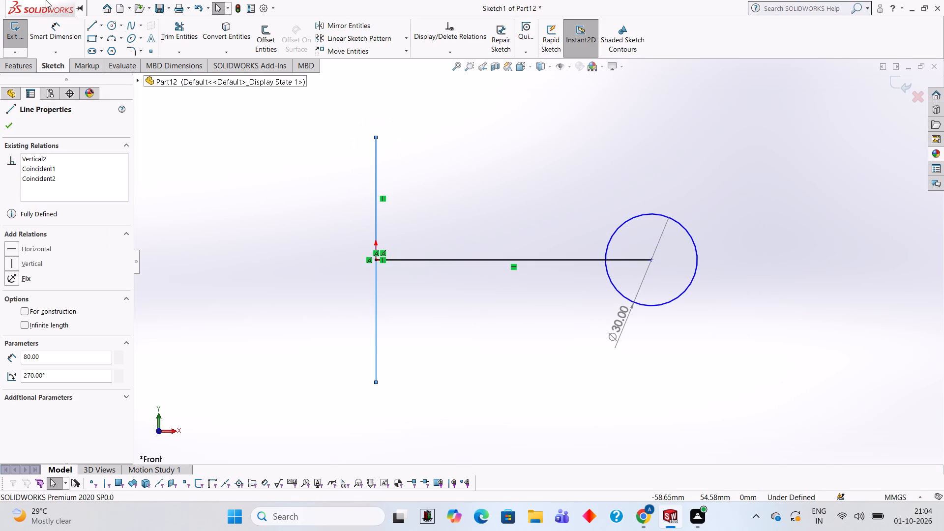
Draw two 30 mm diameter circles, centred on the upper and lower ends of the vertical line.
click(113, 28)
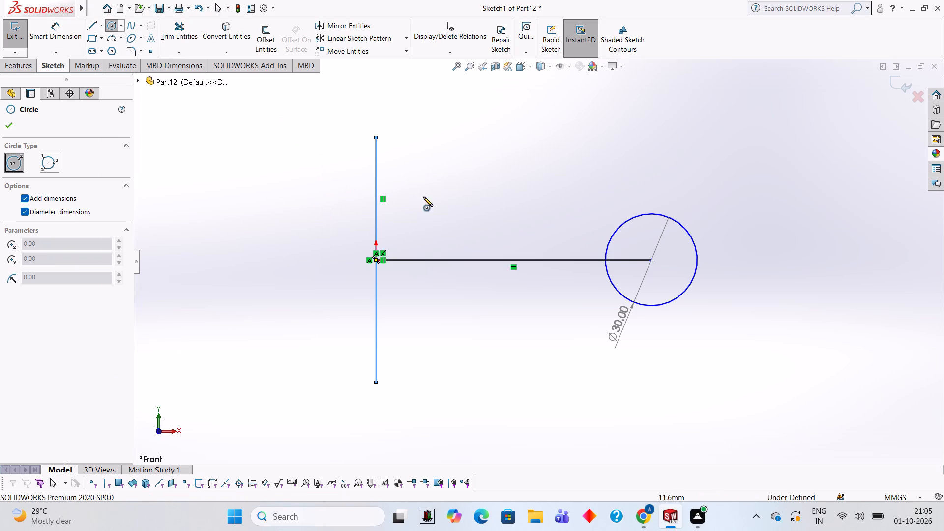
click(376, 136)
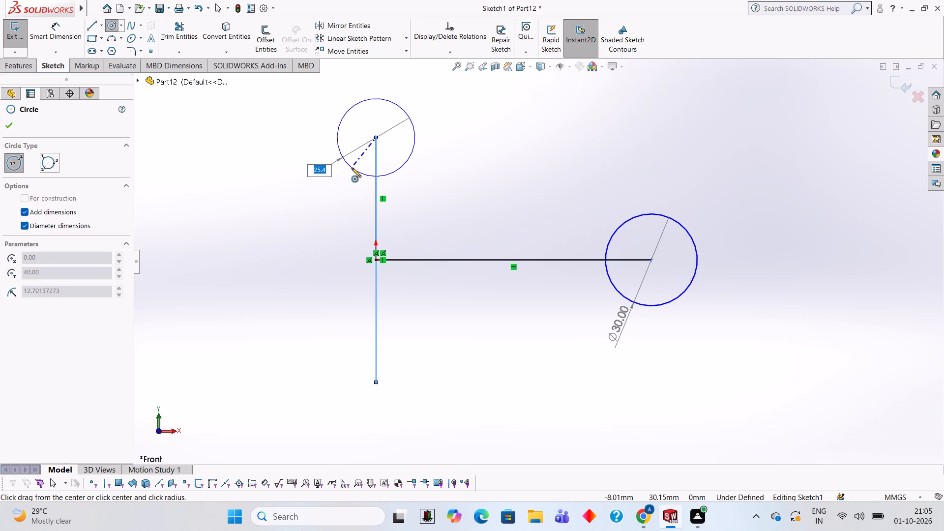
text(30)
key(Return)
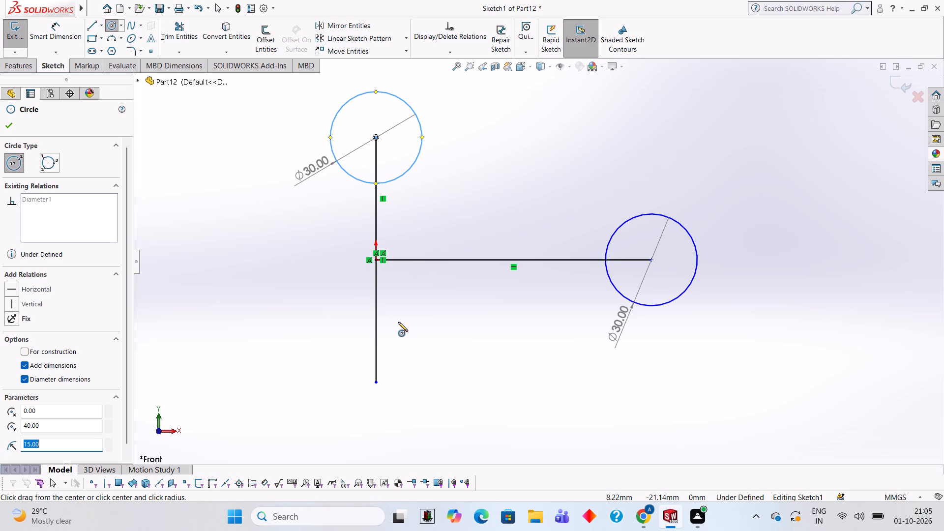
click(376, 384)
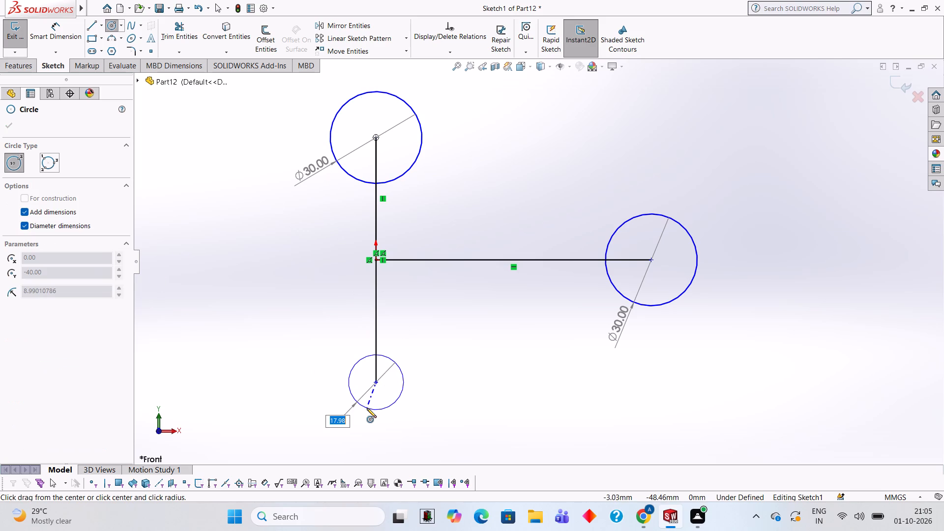
text(30)
key(Return)
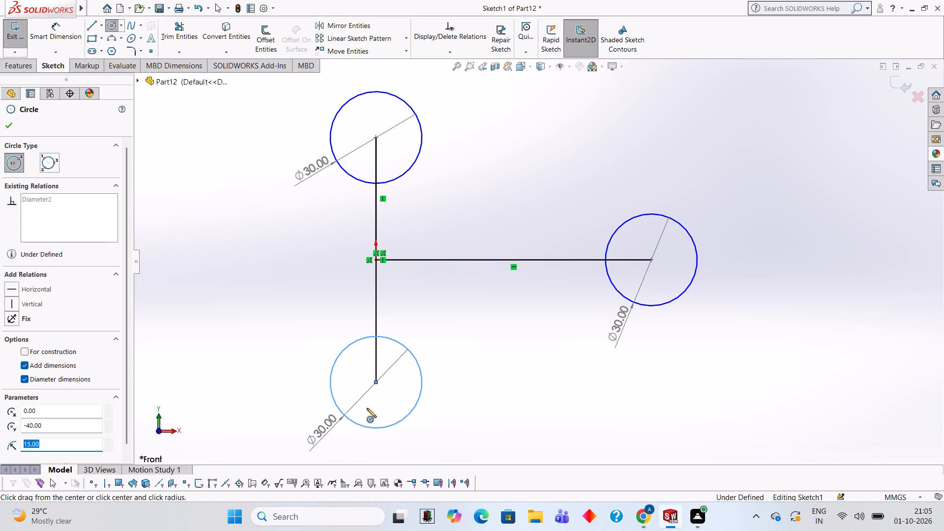
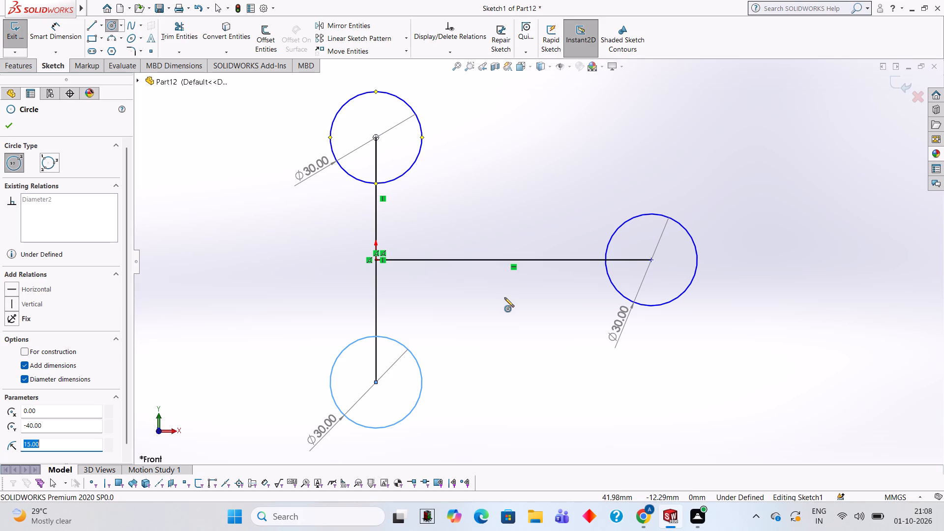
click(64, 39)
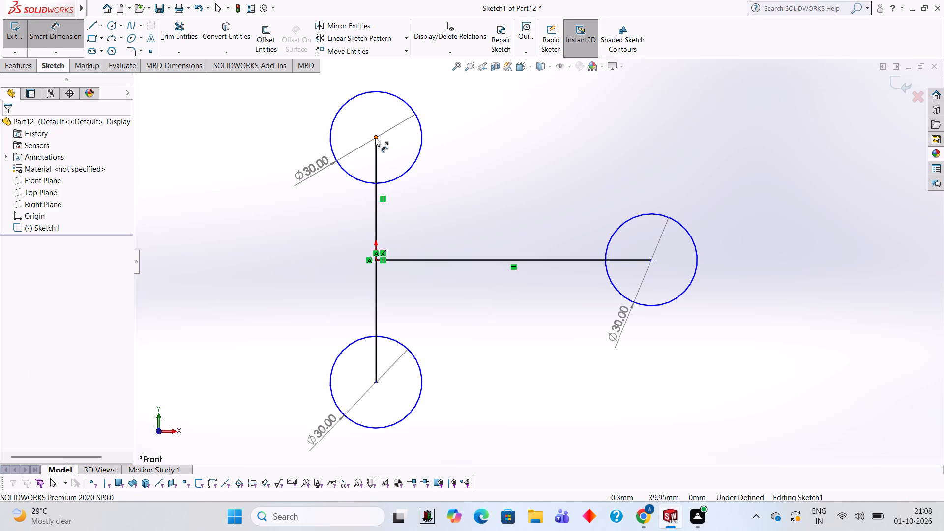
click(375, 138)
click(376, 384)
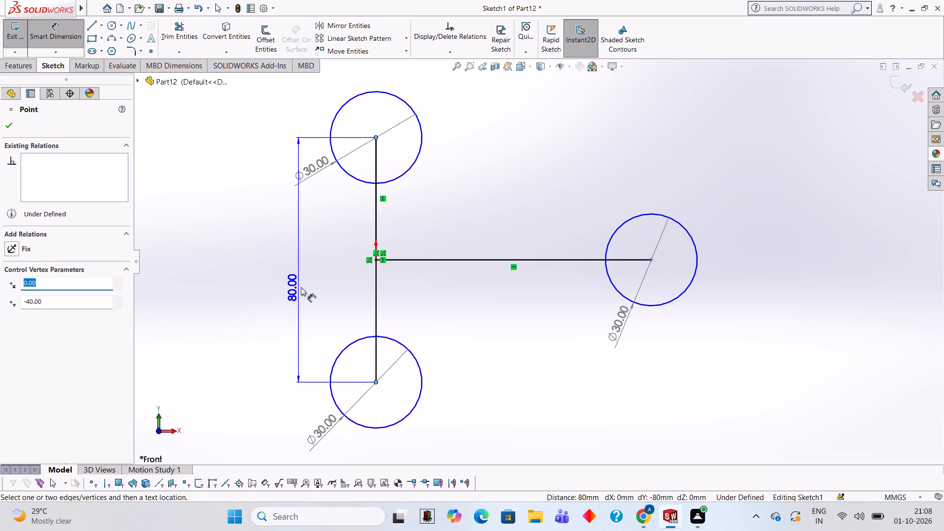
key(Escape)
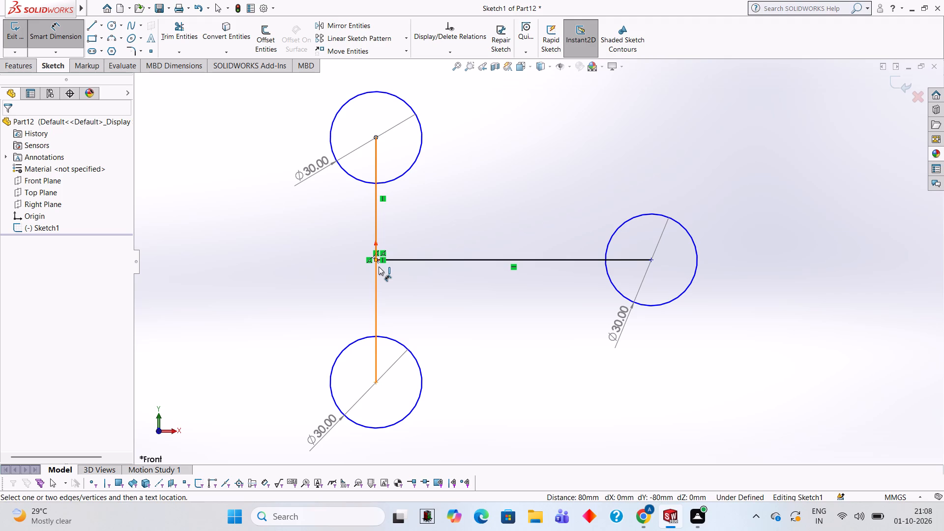
Trim away the whole 90 mm horizontal line and the 30 mm circle at its far end.
click(178, 46)
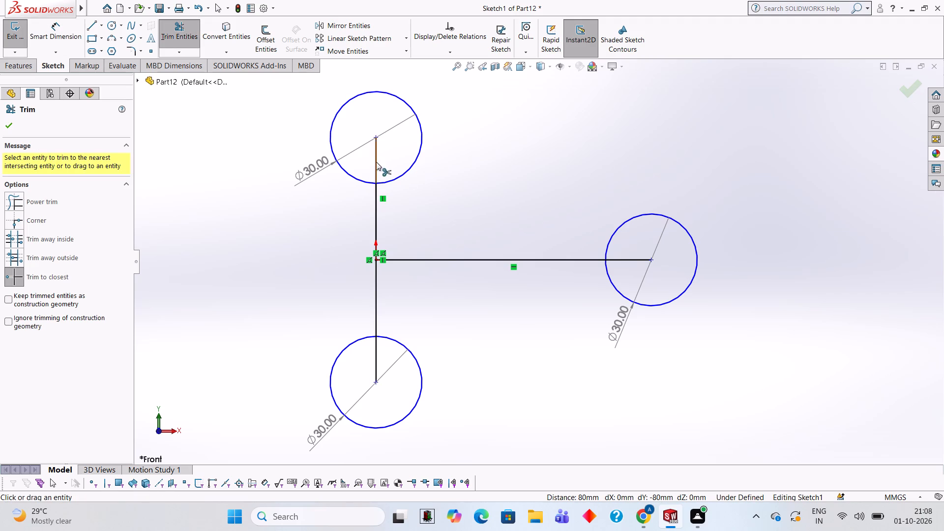
click(442, 261)
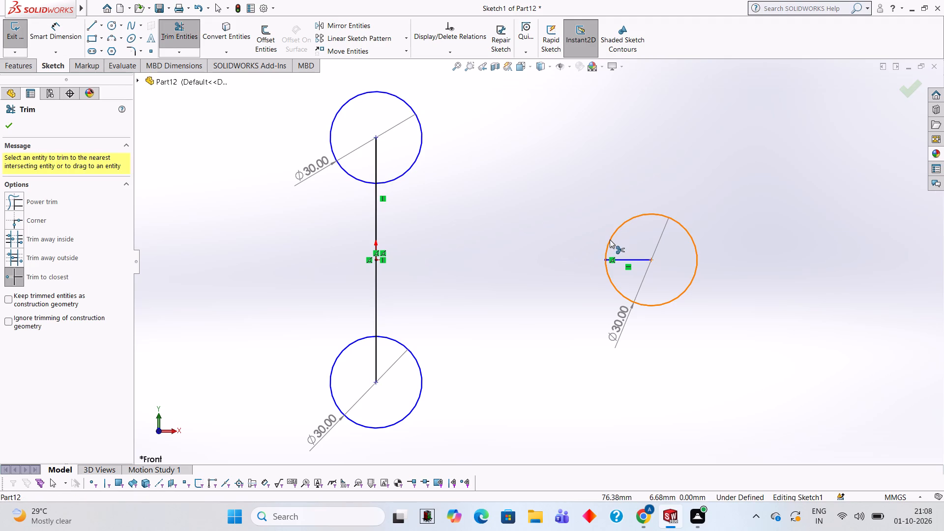
click(610, 239)
click(627, 258)
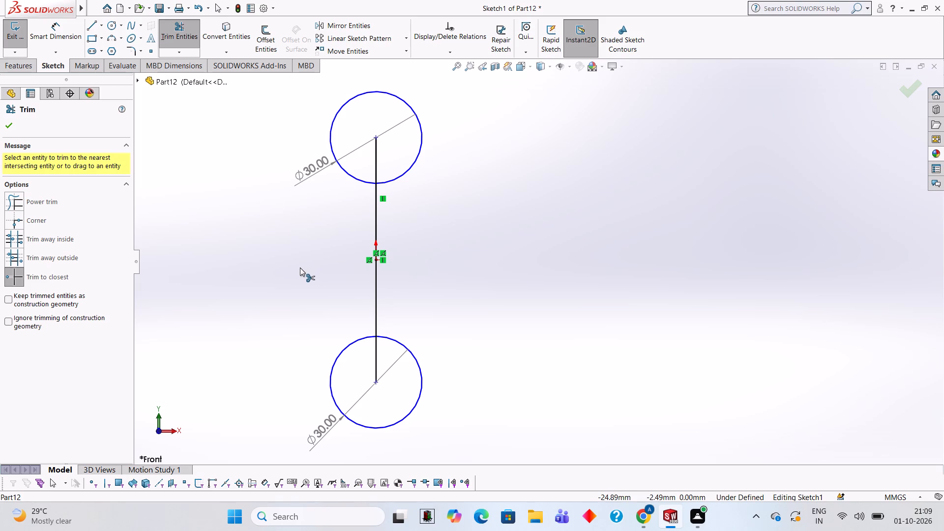
Draw a 20 mm horizontal line from the origin in the negative X direction.
click(93, 22)
click(375, 261)
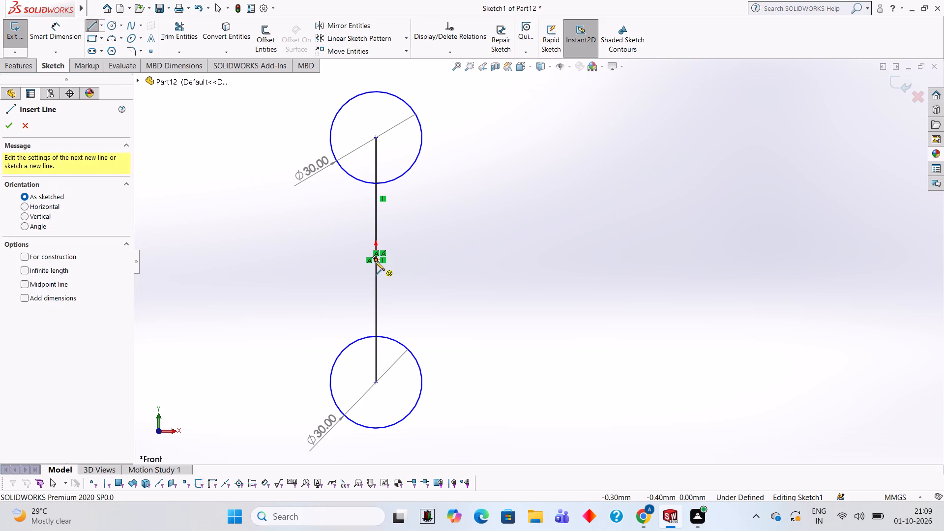
text(20)
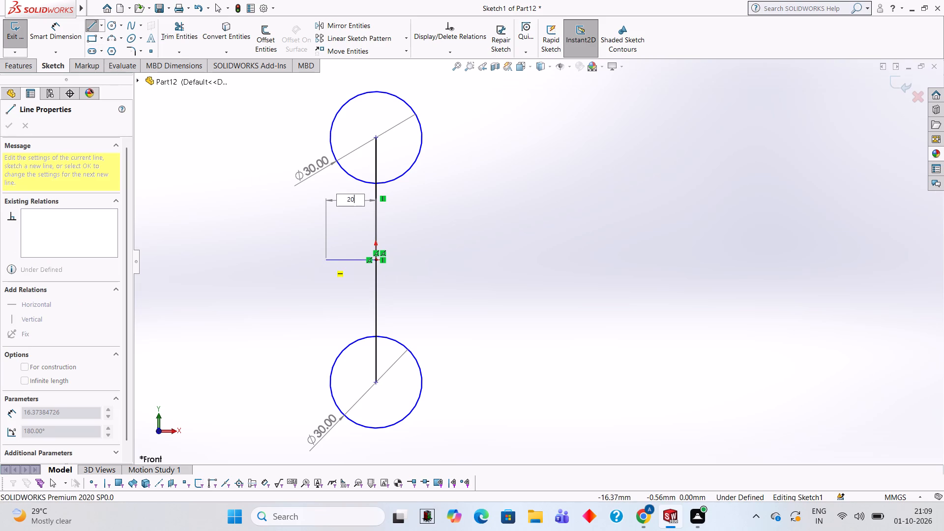
key(Return)
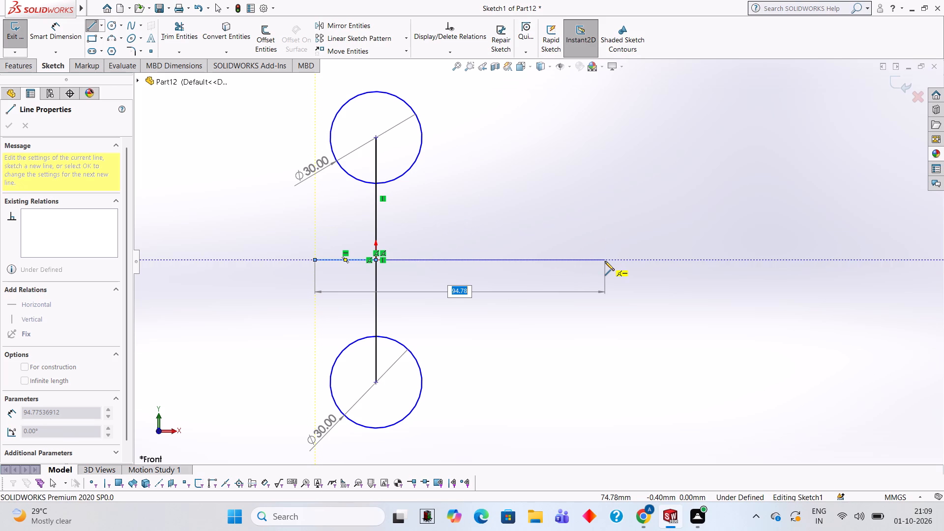
key(Escape)
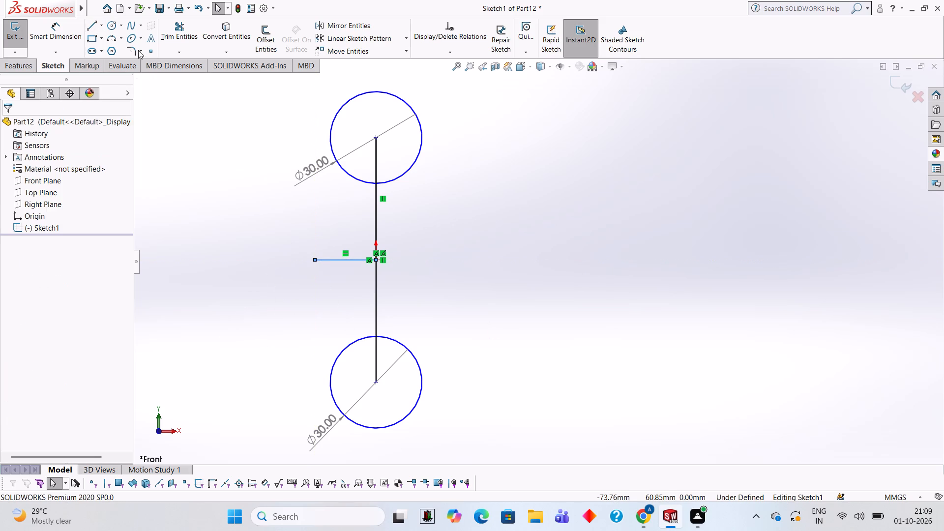
Draw a 70 mm horizontal line from the origin in the positive X direction.
click(96, 23)
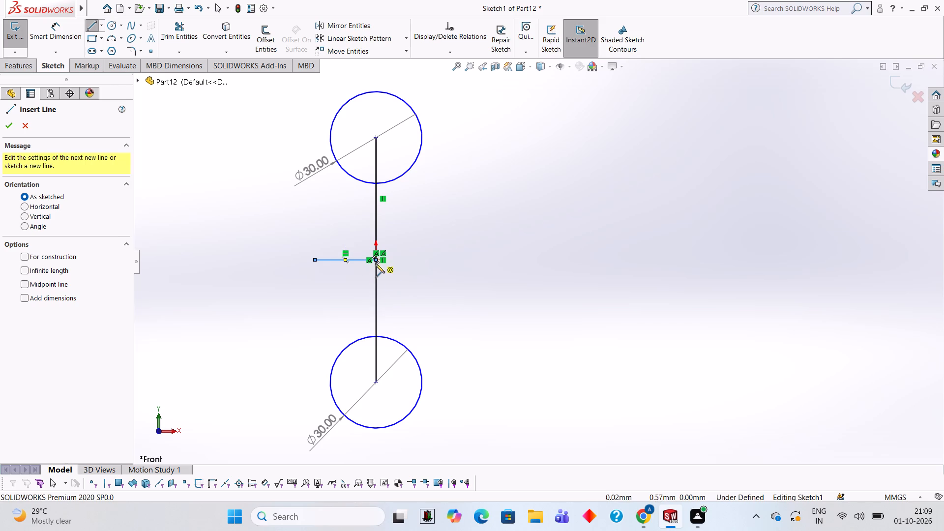
click(376, 260)
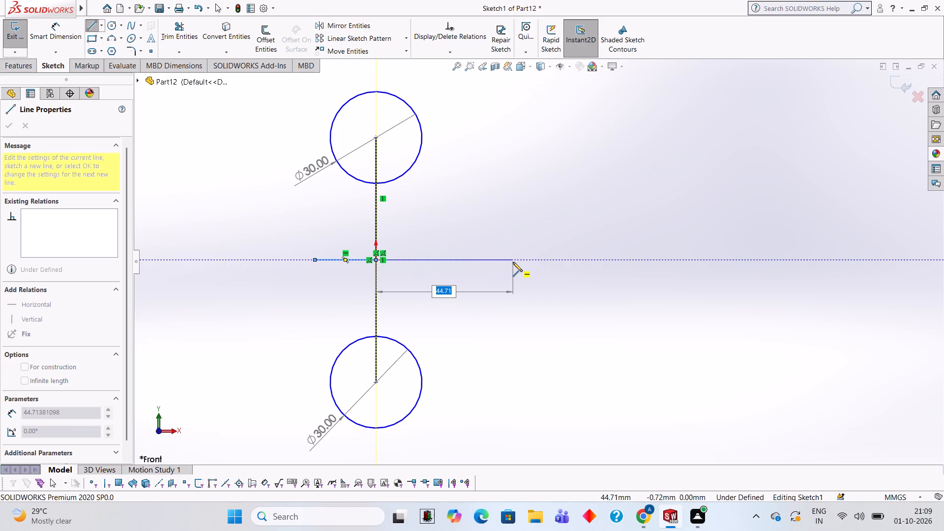
text(70)
key(Return)
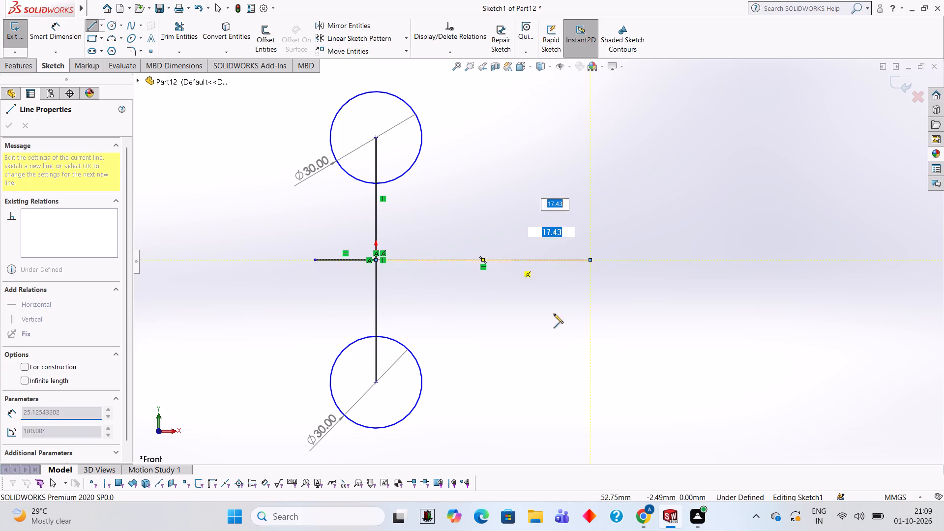
key(Escape)
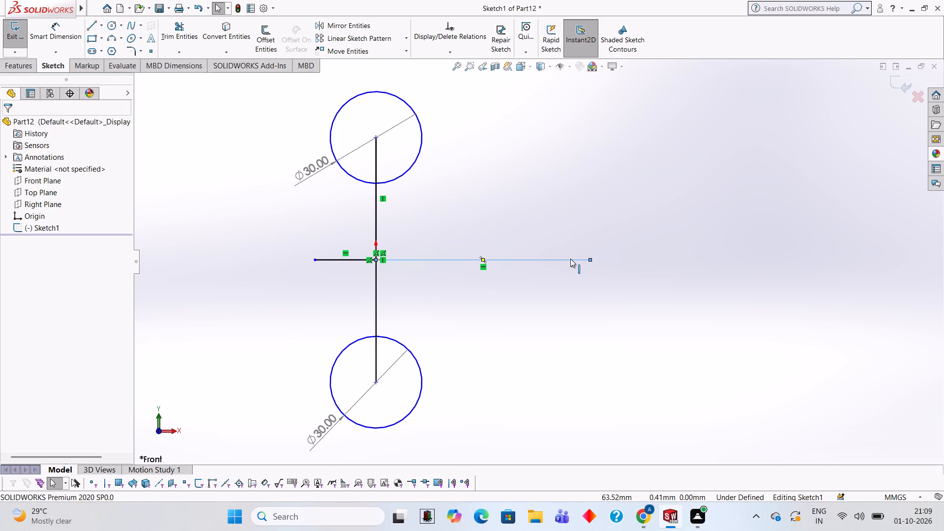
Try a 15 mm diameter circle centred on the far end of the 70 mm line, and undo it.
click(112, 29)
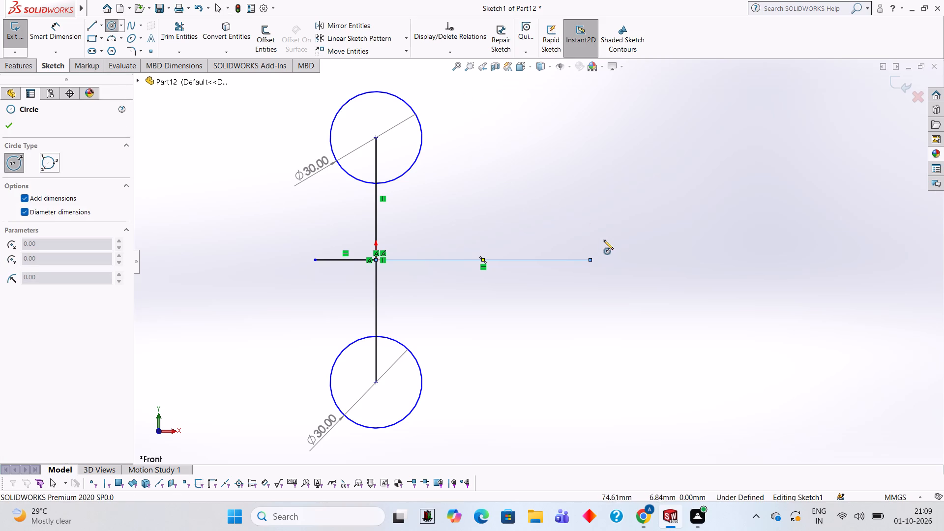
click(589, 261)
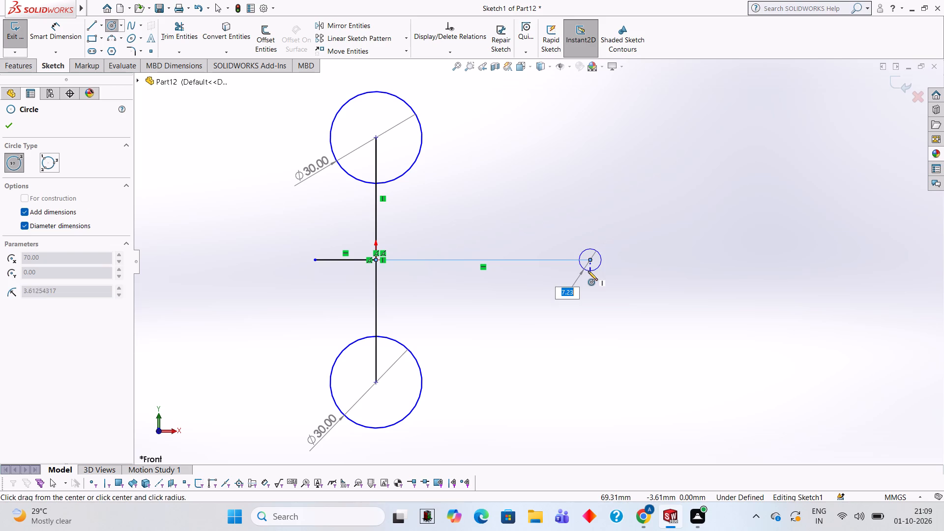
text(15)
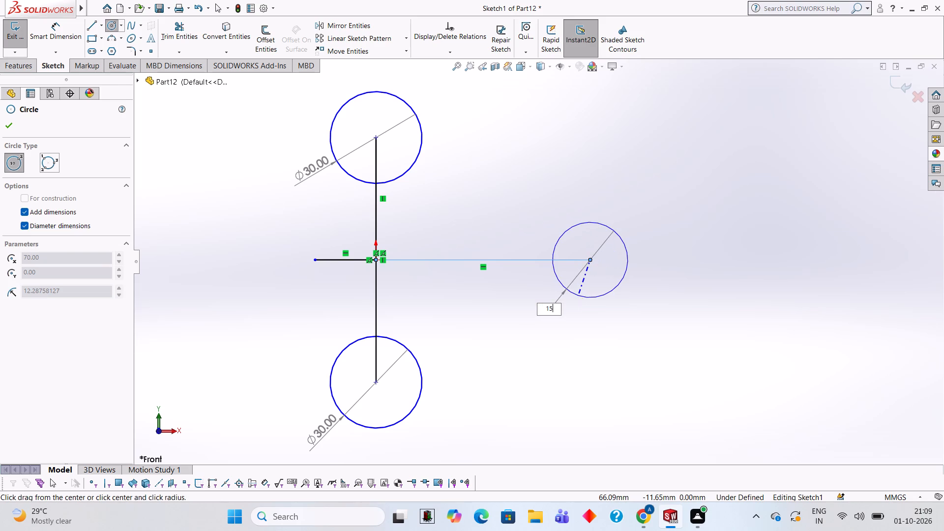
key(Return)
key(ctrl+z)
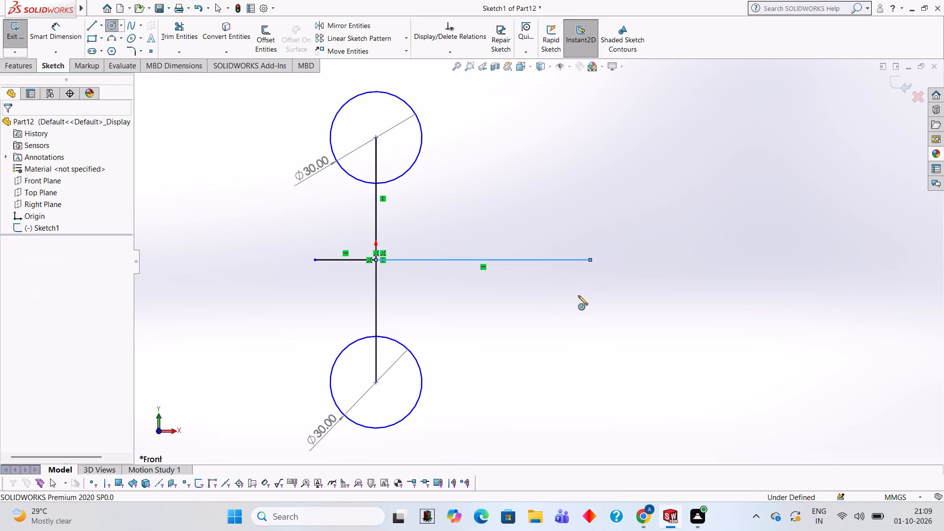
Draw two 30 mm diameter circles, centred on the outer ends of the 70 mm and 20 mm horizontal lines.
click(116, 22)
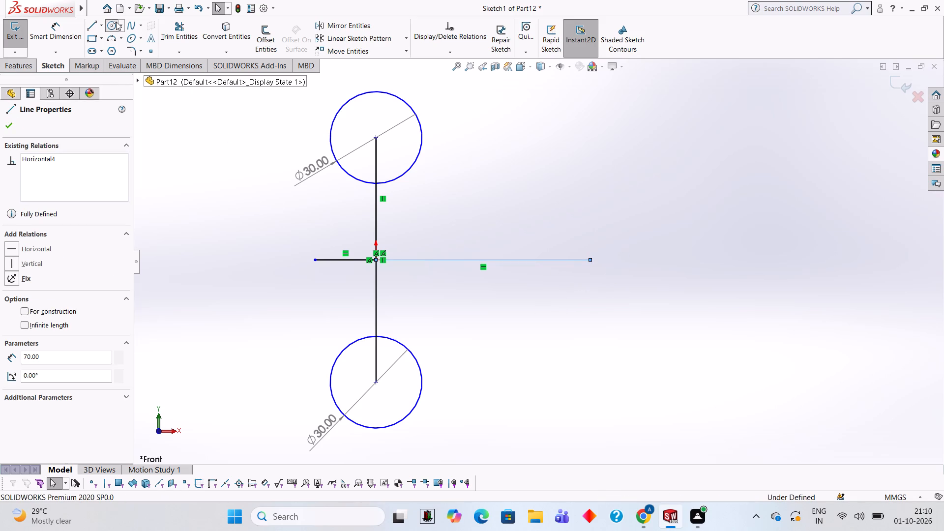
click(590, 260)
text(30)
key(Return)
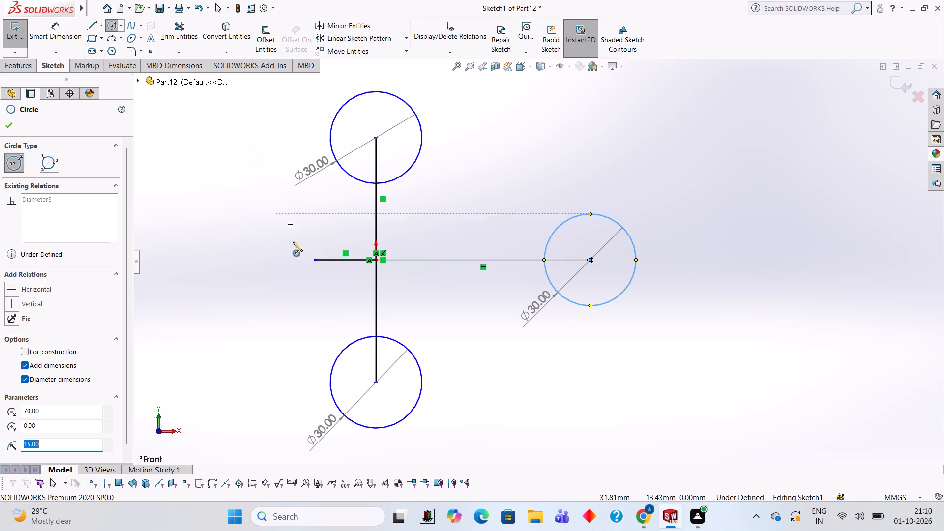
click(313, 261)
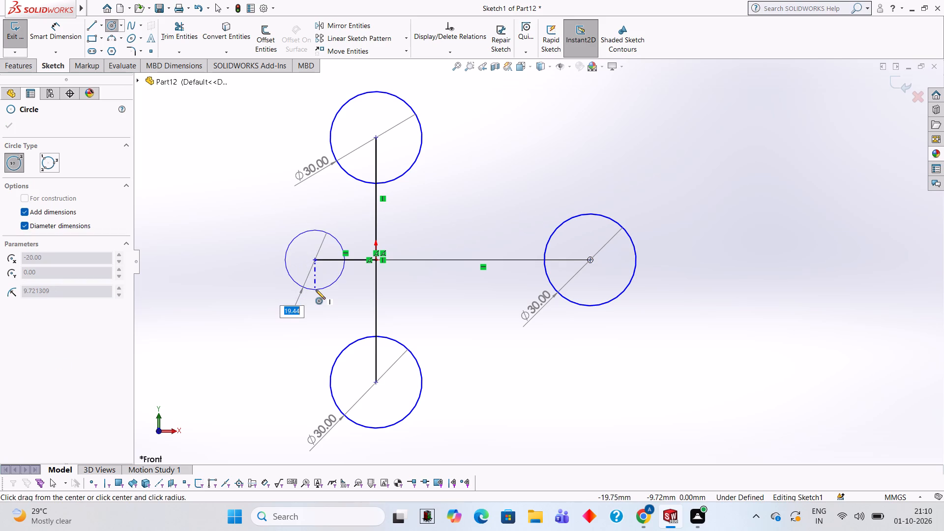
text(30)
key(Return)
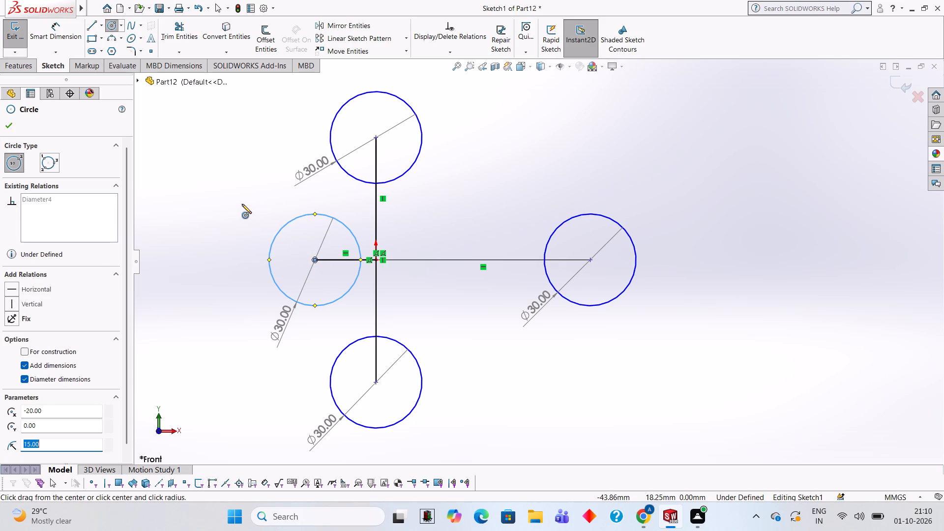
Draw two vertical lines joining the left quadrant points of the upper and lower circles to the circle on the 20 mm line.
click(94, 30)
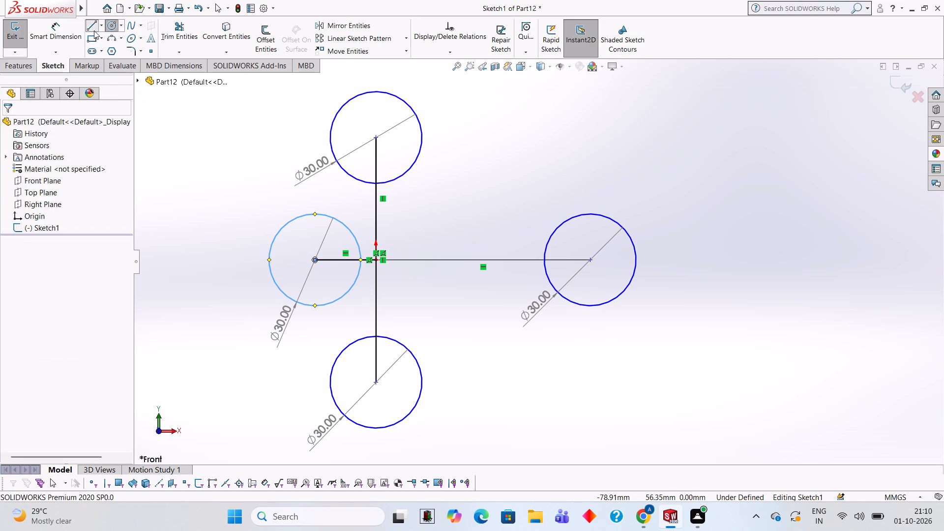
click(330, 137)
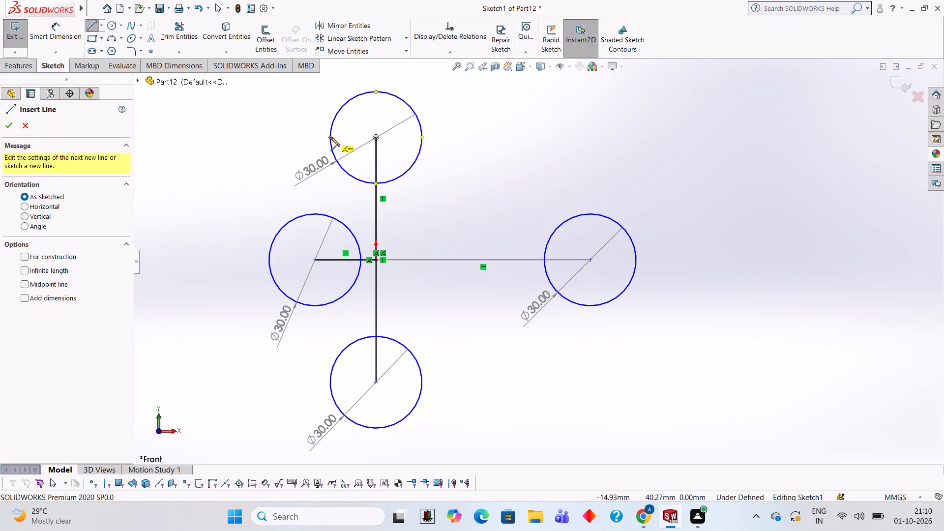
click(332, 218)
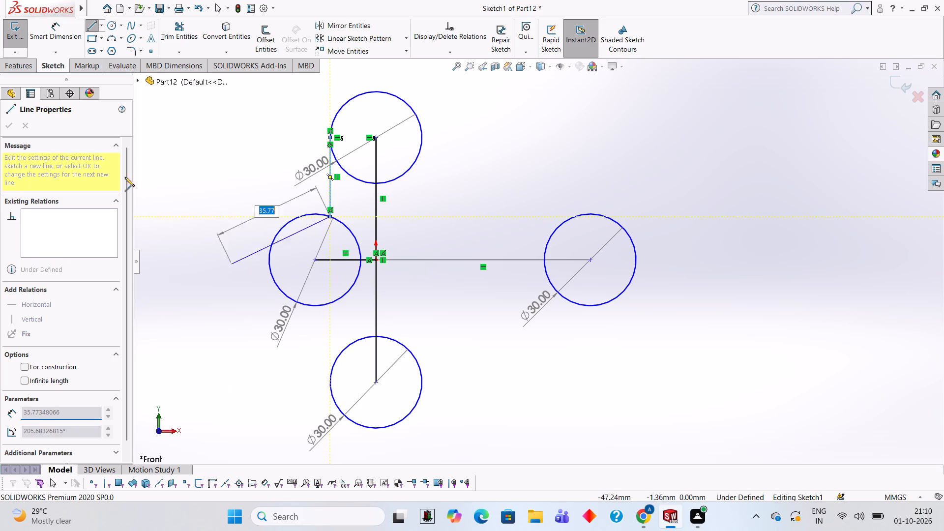
click(94, 30)
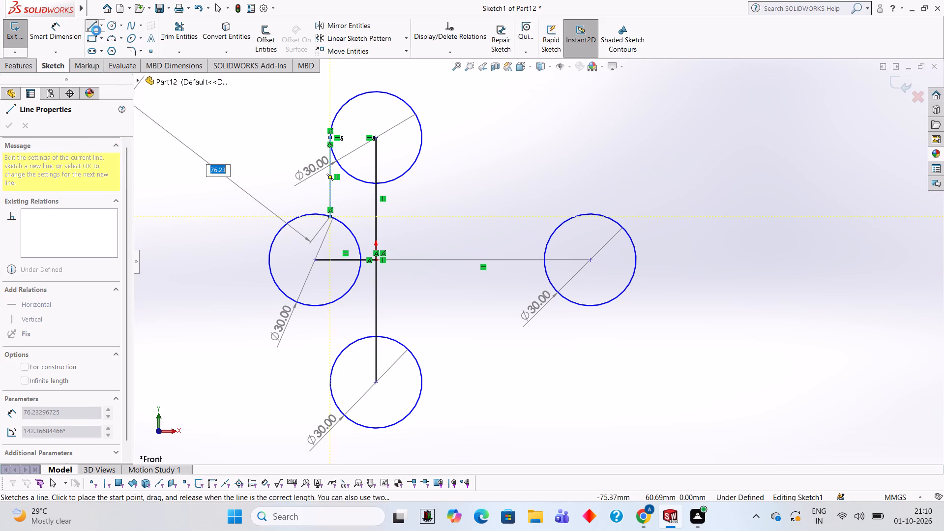
click(96, 27)
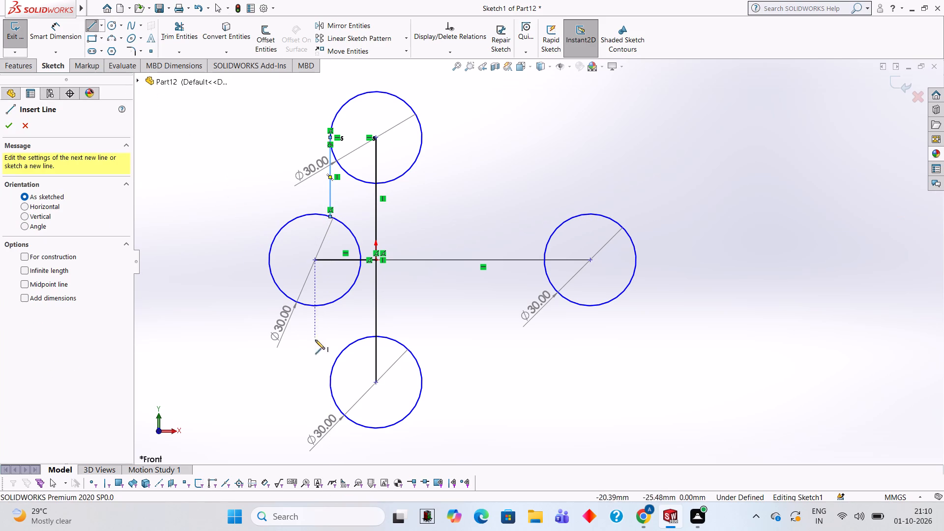
click(329, 383)
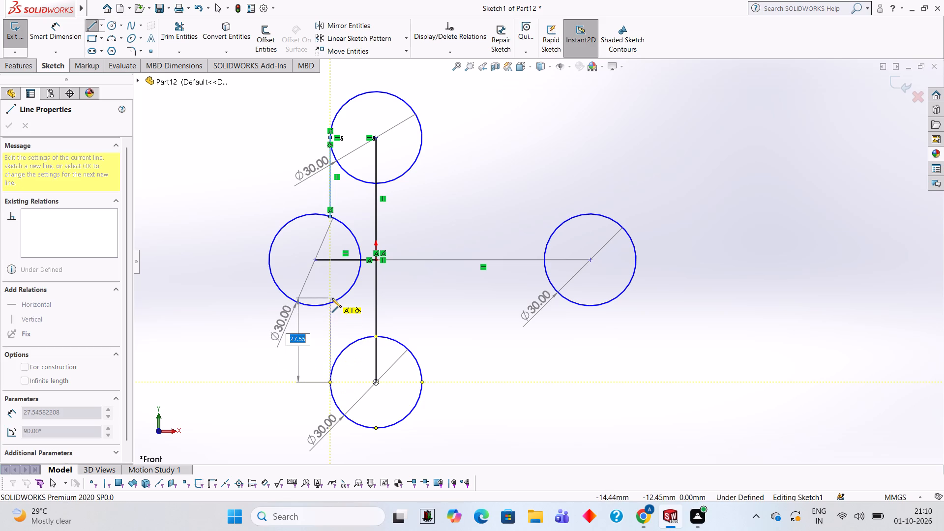
click(332, 302)
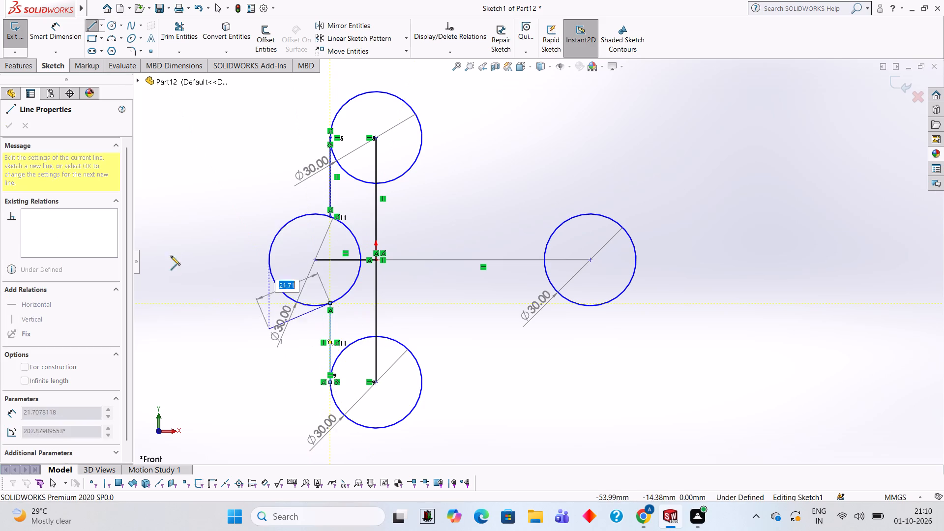
click(95, 19)
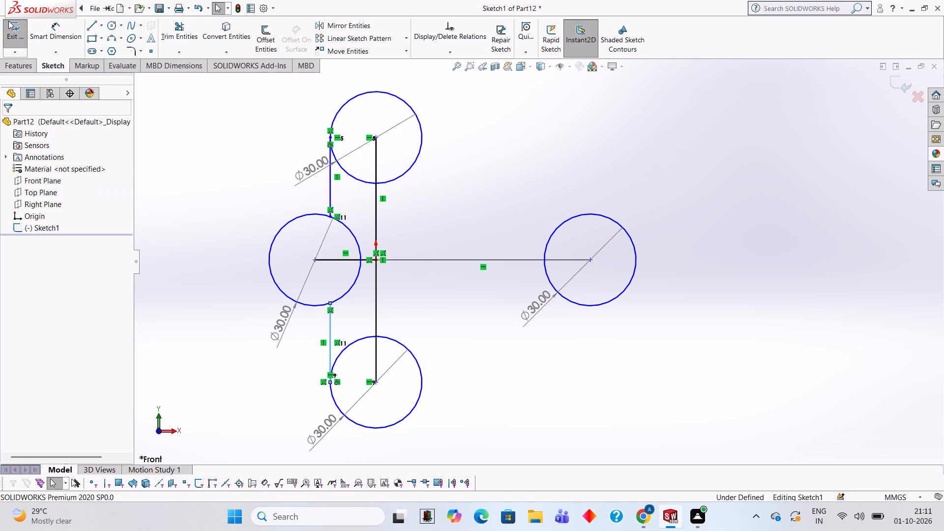
Trim away the inner arc of the left circle between the two vertical connecting lines.
click(176, 38)
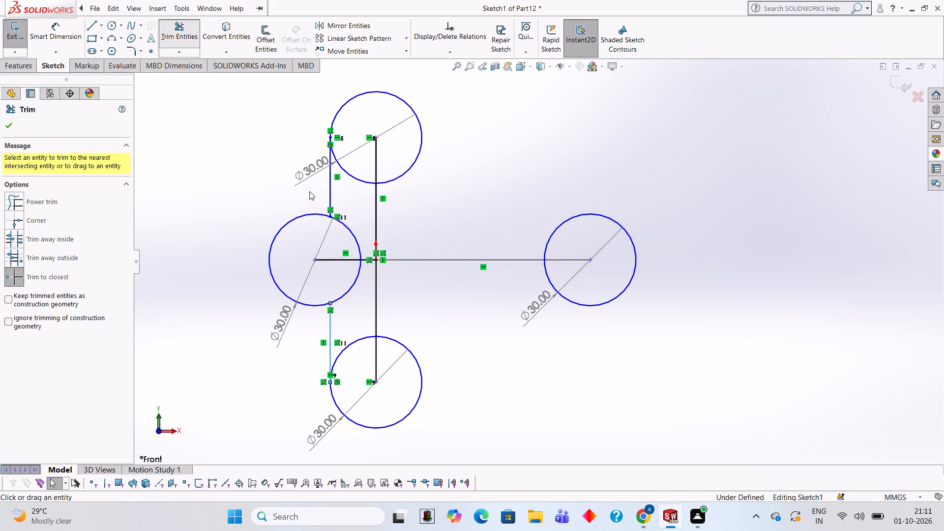
click(350, 234)
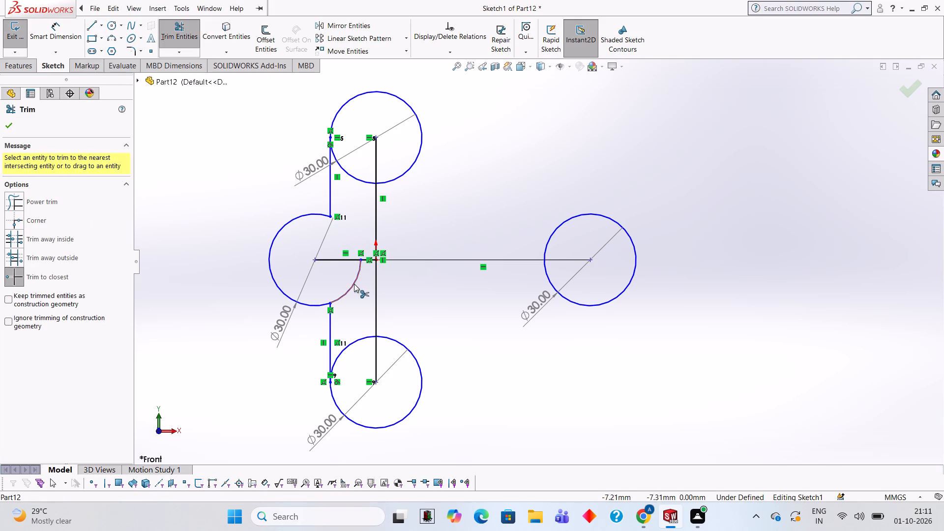
click(354, 284)
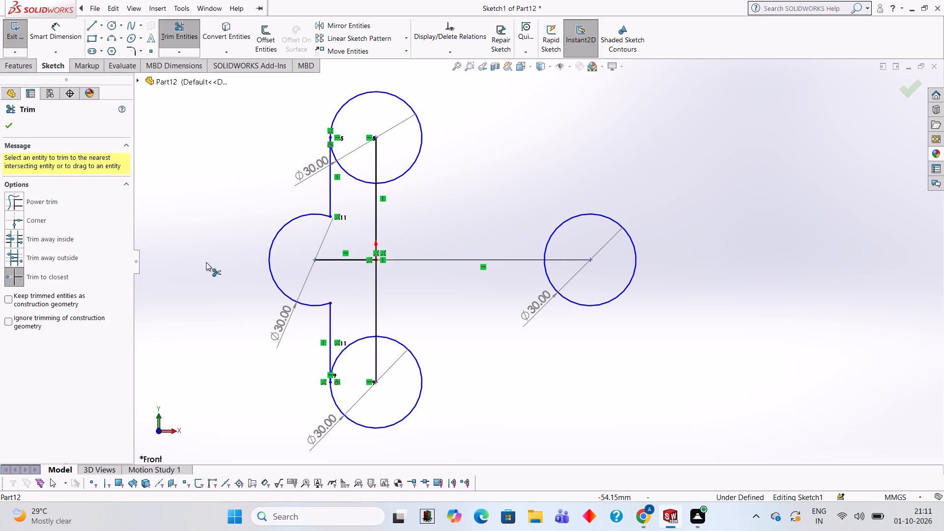
Draw a 10 mm vertical line upward from the centre of the left circle, at the outer end of the 20 mm line.
click(88, 27)
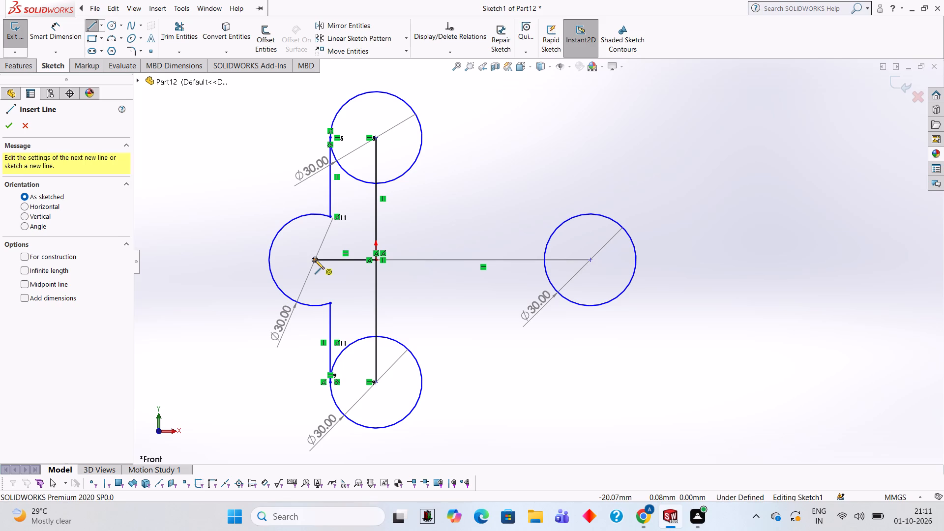
click(315, 260)
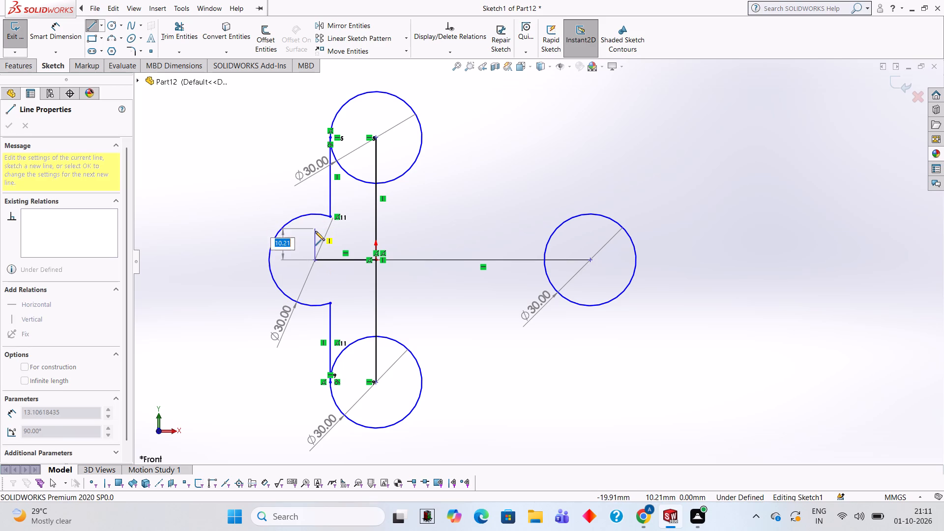
text(10)
key(Return)
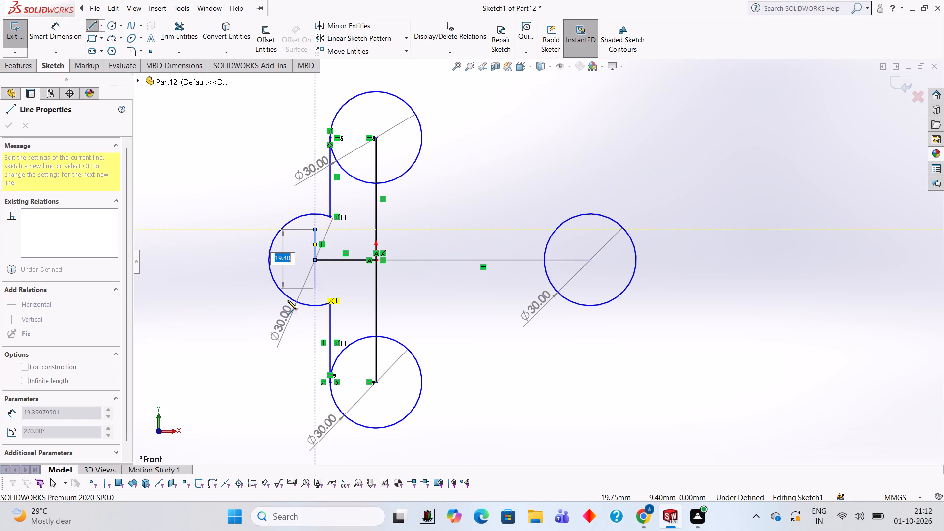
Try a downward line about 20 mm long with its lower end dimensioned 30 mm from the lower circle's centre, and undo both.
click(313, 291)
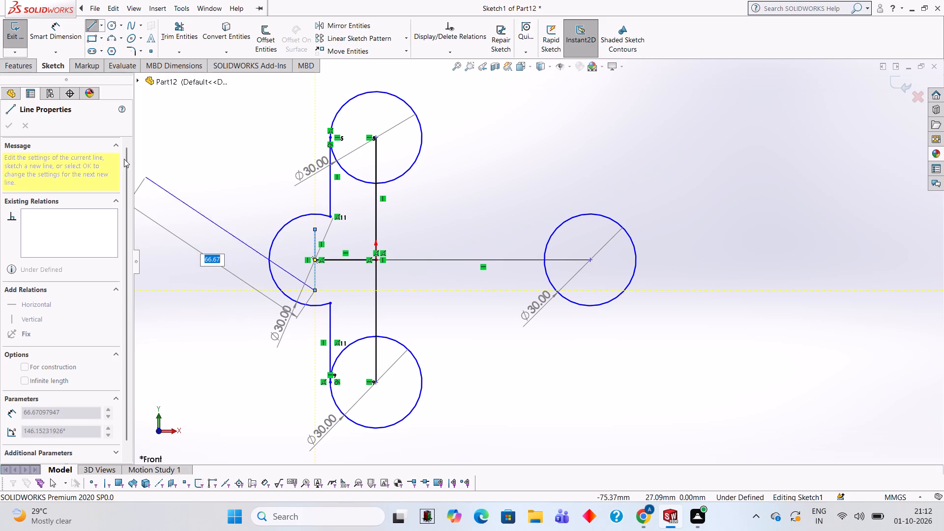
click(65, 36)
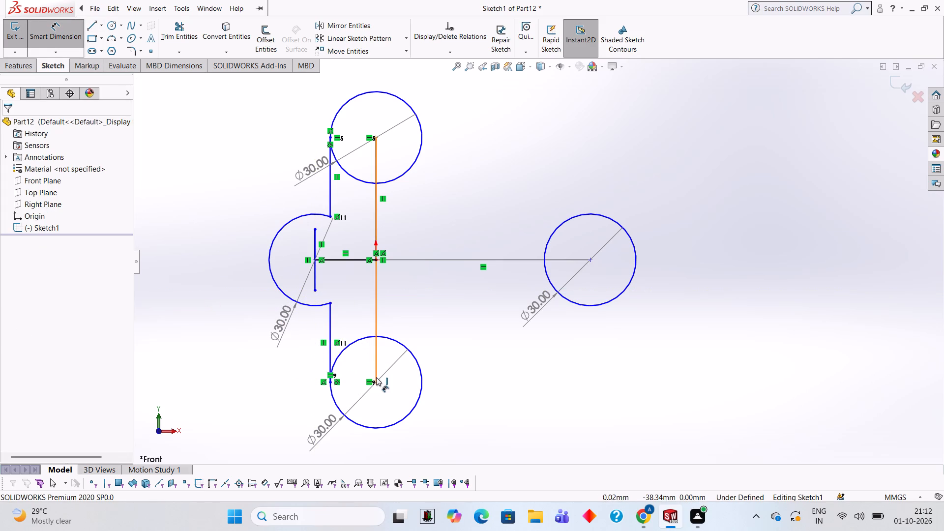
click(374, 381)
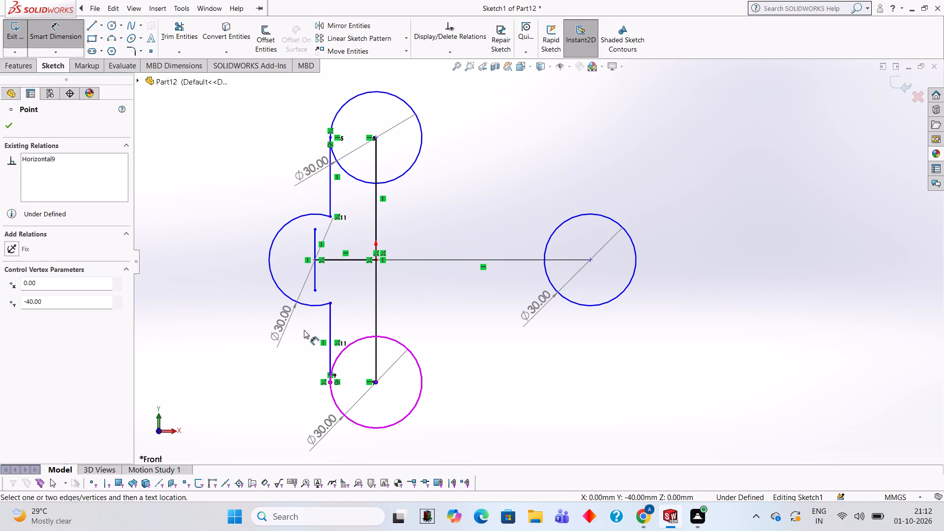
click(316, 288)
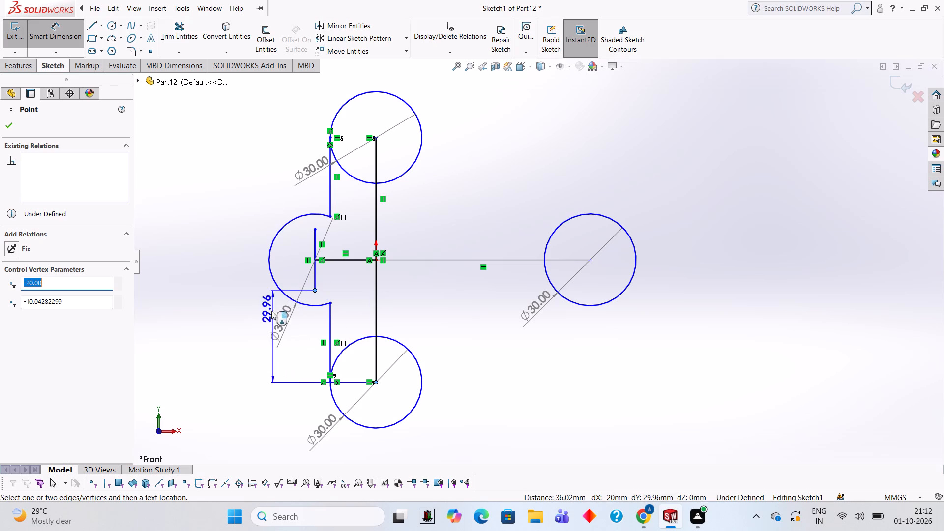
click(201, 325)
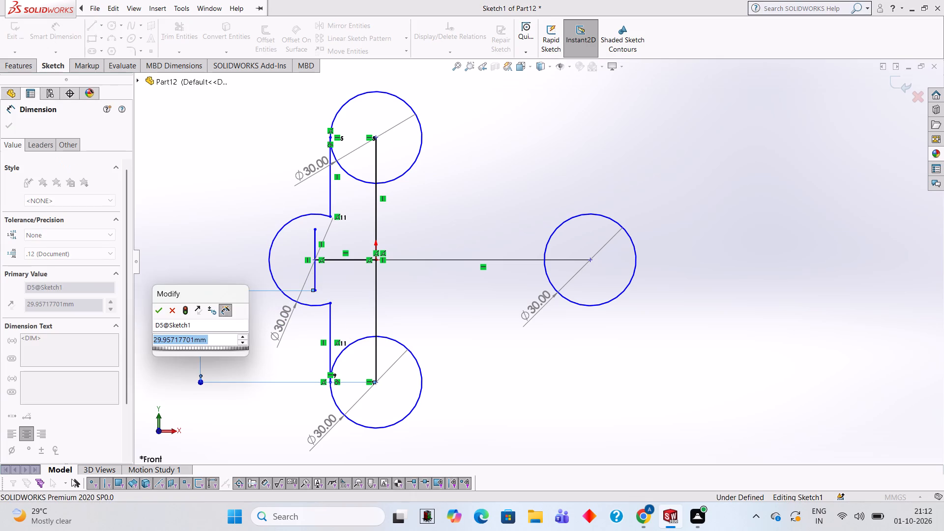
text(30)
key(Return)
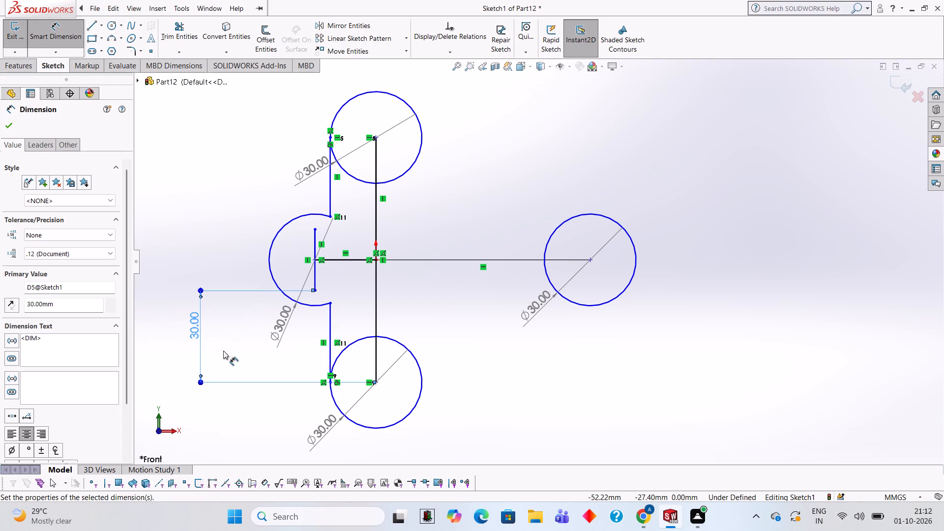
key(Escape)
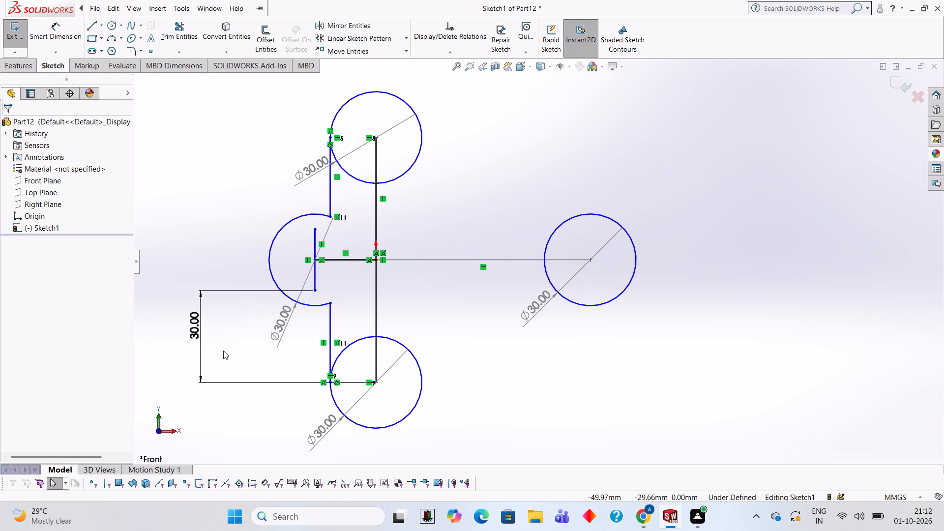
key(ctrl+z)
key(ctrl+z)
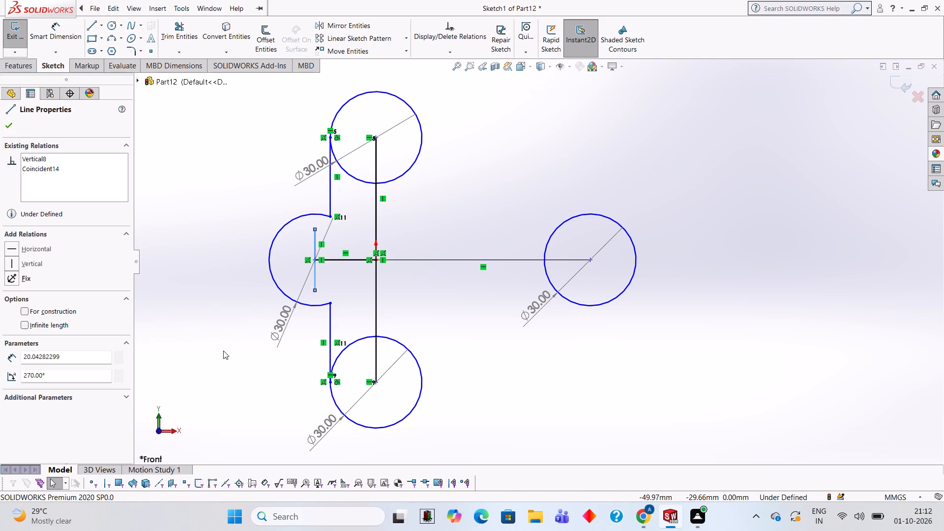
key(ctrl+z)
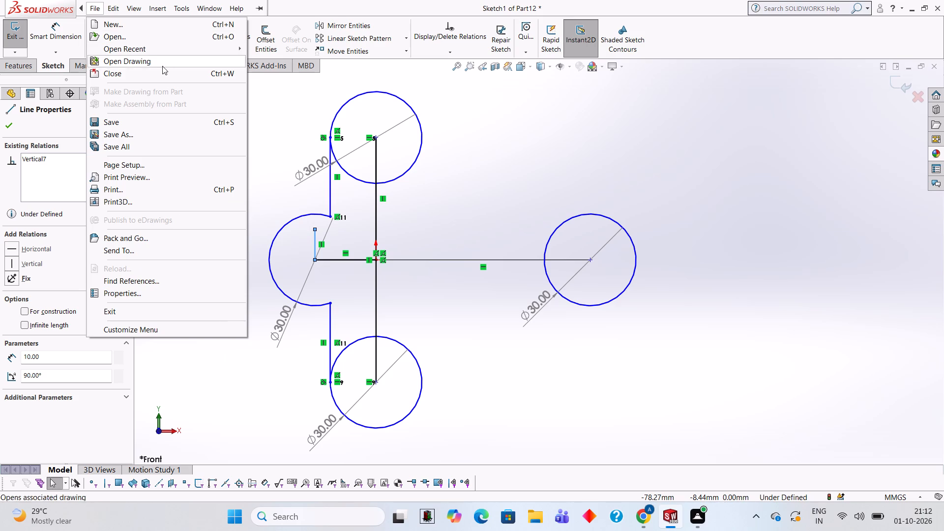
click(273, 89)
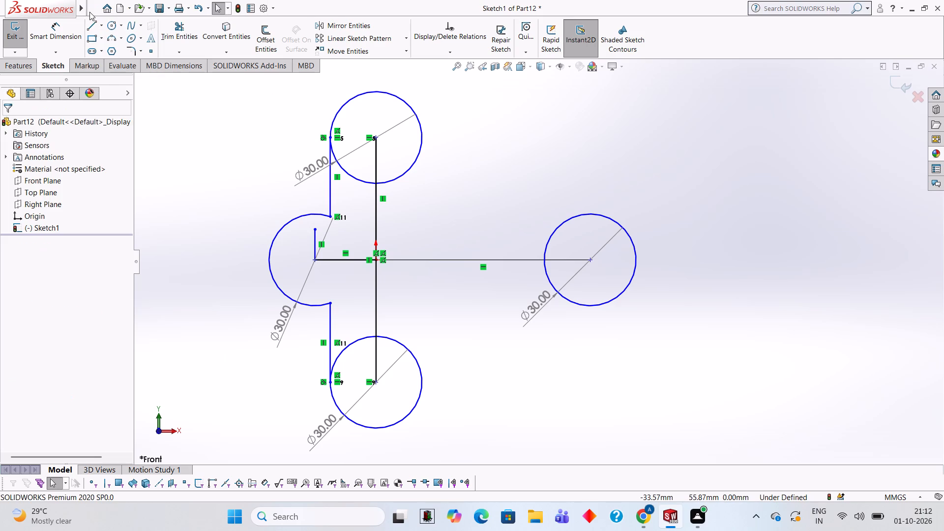
Draw a 10 mm vertical line downward from the outer end of the 20 mm horizontal line.
click(95, 22)
click(314, 260)
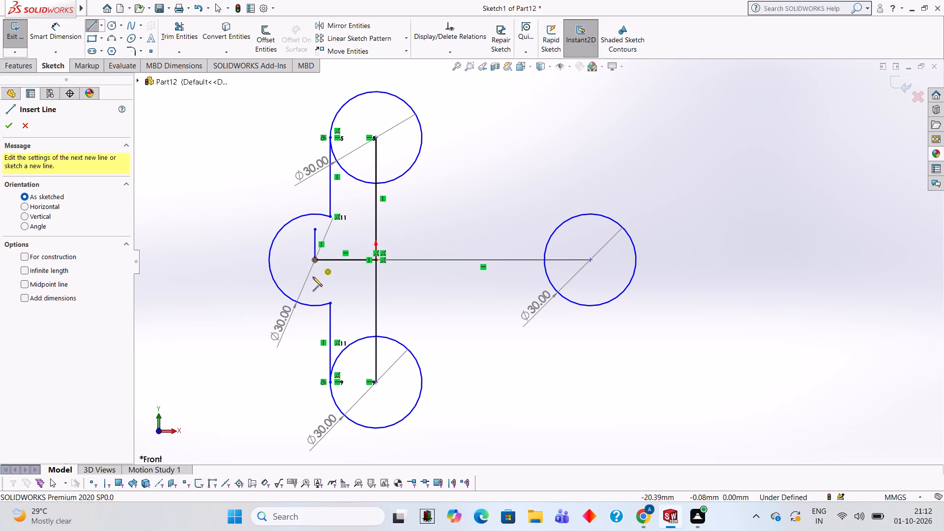
text(10)
key(Return)
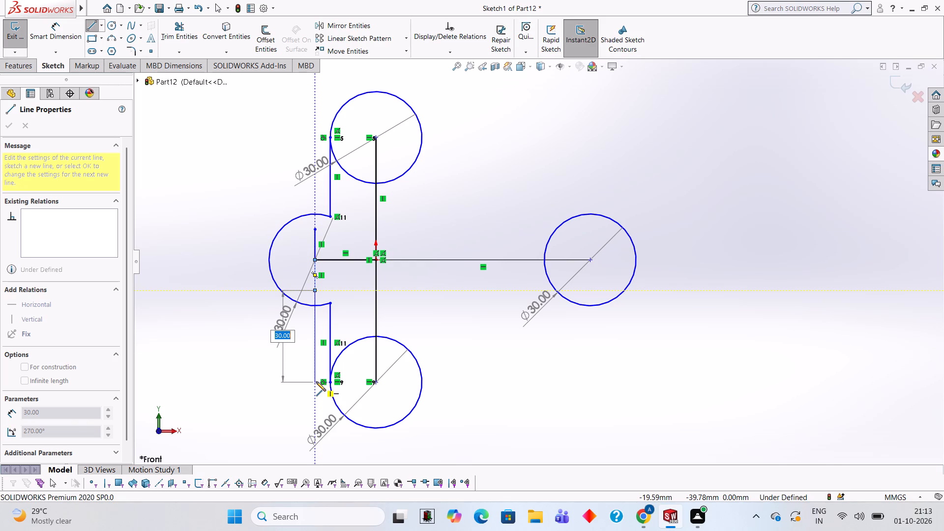
key(Escape)
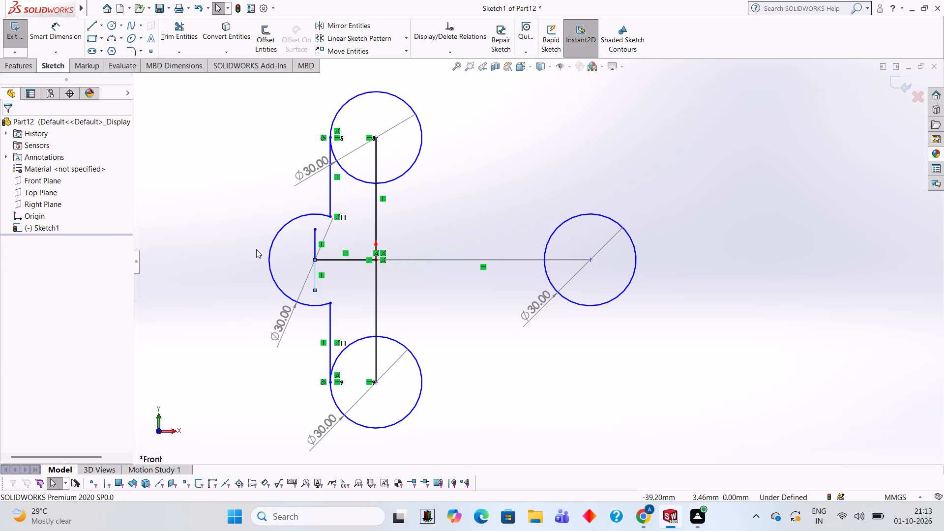
Trim away the left circle's remaining arc and the two vertical lines connecting it to the upper and lower circles.
click(315, 213)
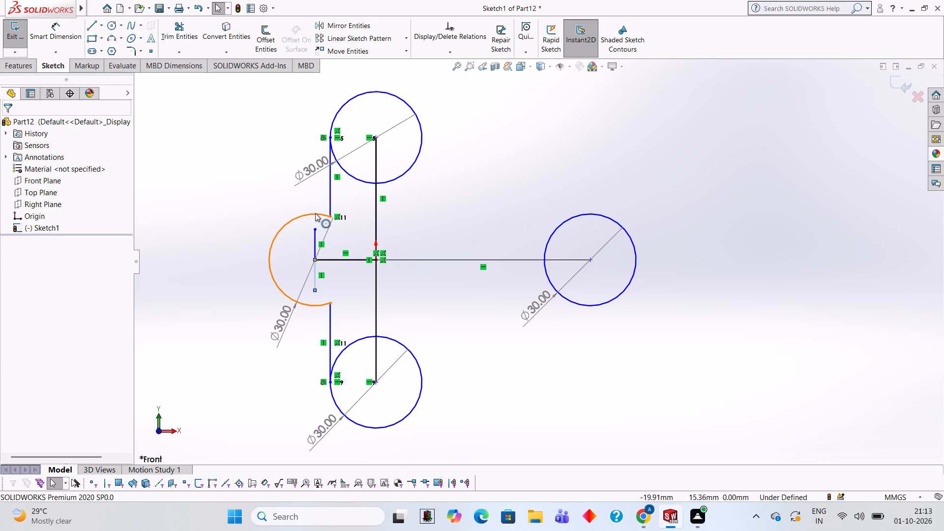
key(Escape)
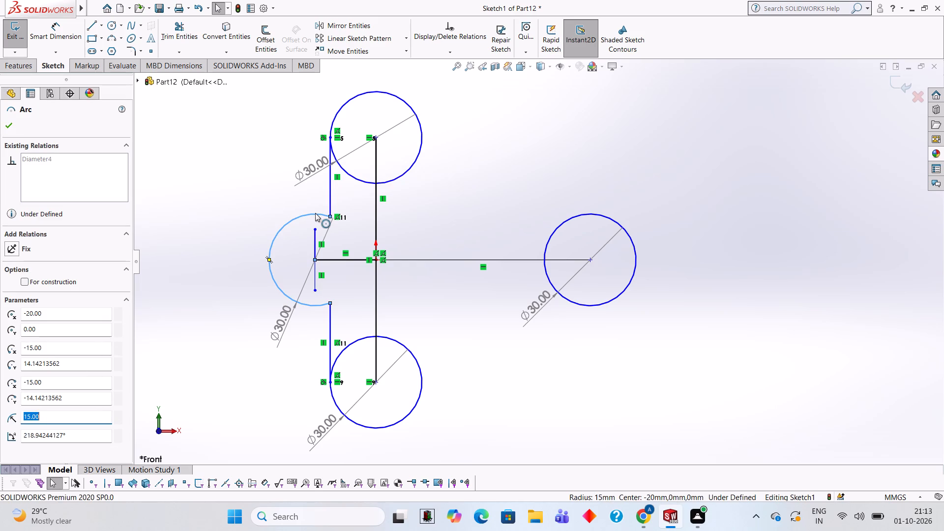
click(188, 46)
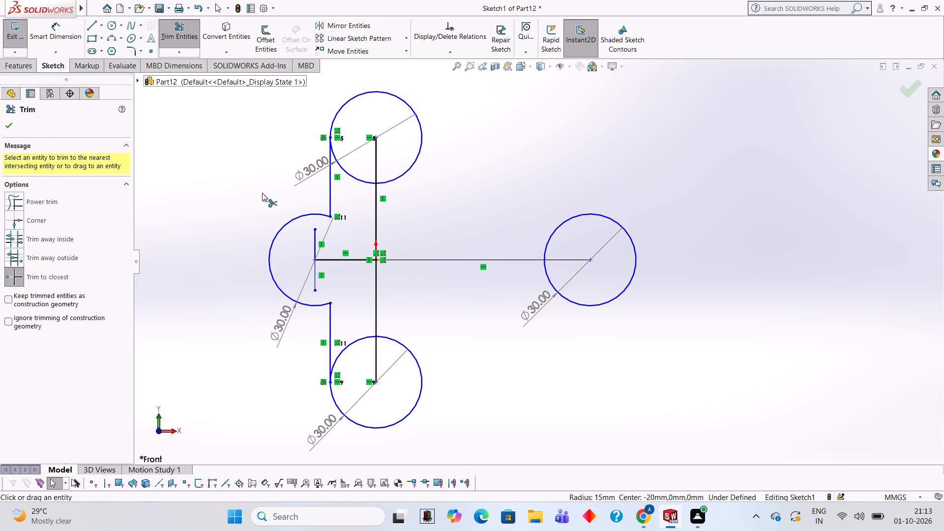
click(281, 233)
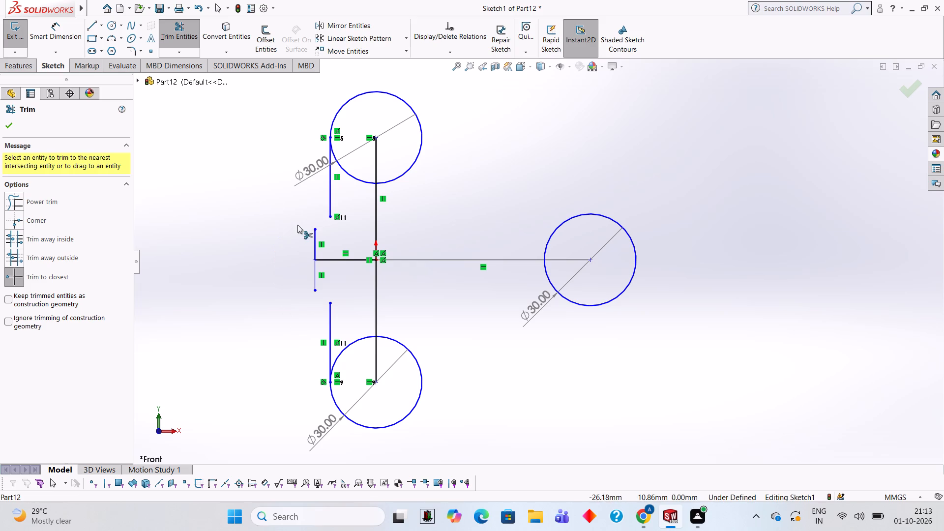
click(329, 209)
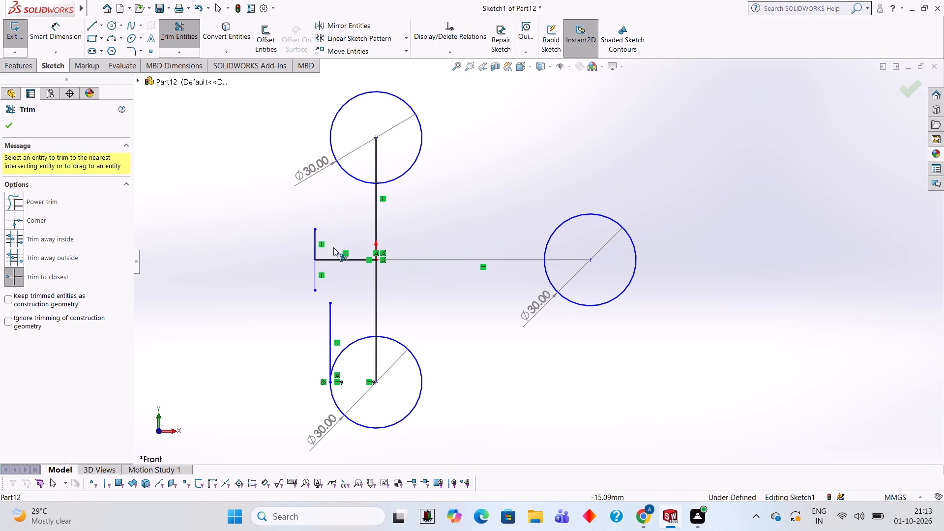
click(330, 313)
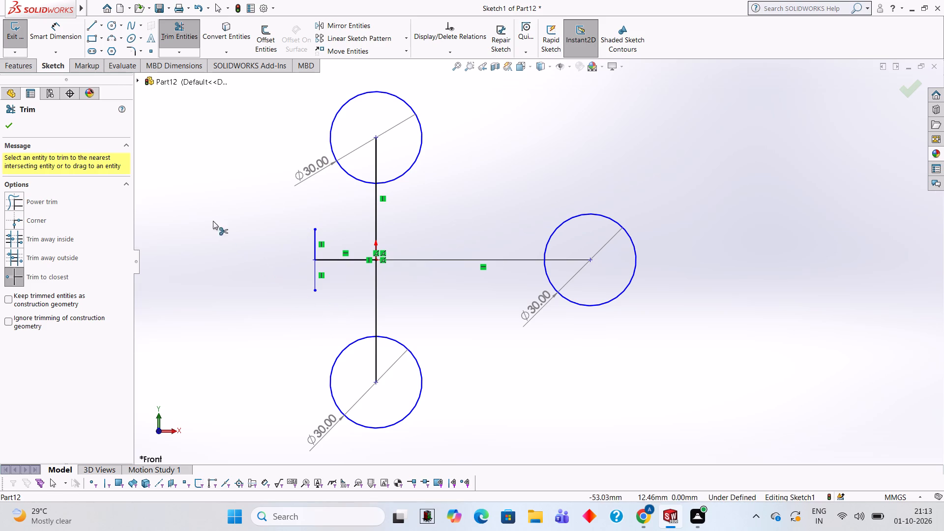
Draw two 30 mm diameter circles centred on the upper and lower ends of the 10 mm vertical lines.
click(115, 27)
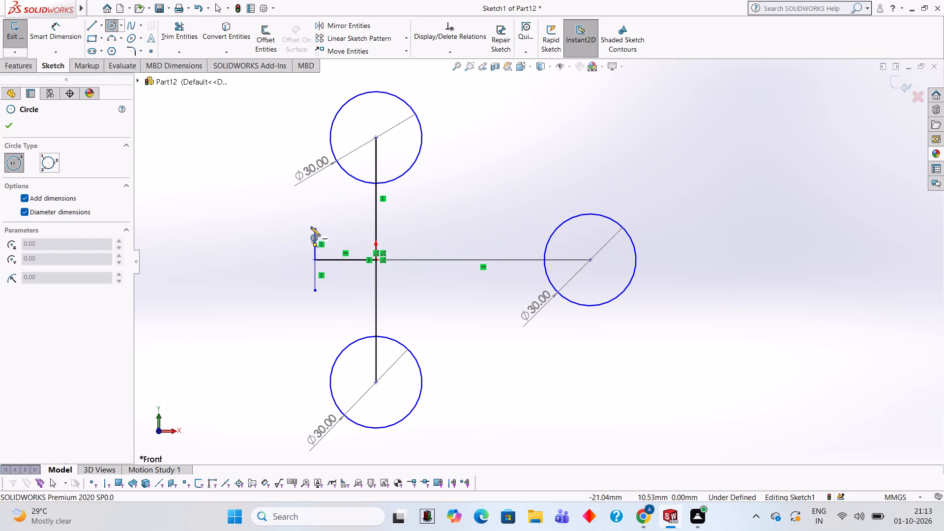
click(314, 228)
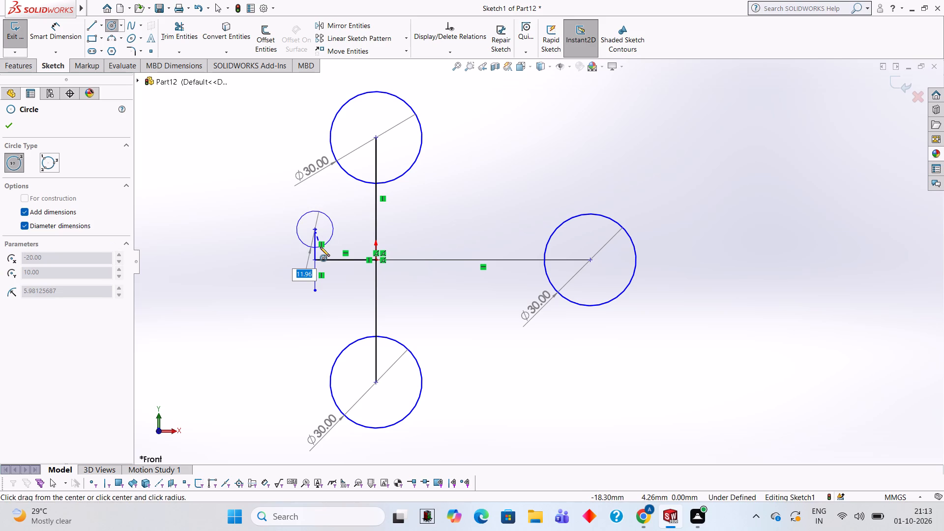
text(30)
key(Return)
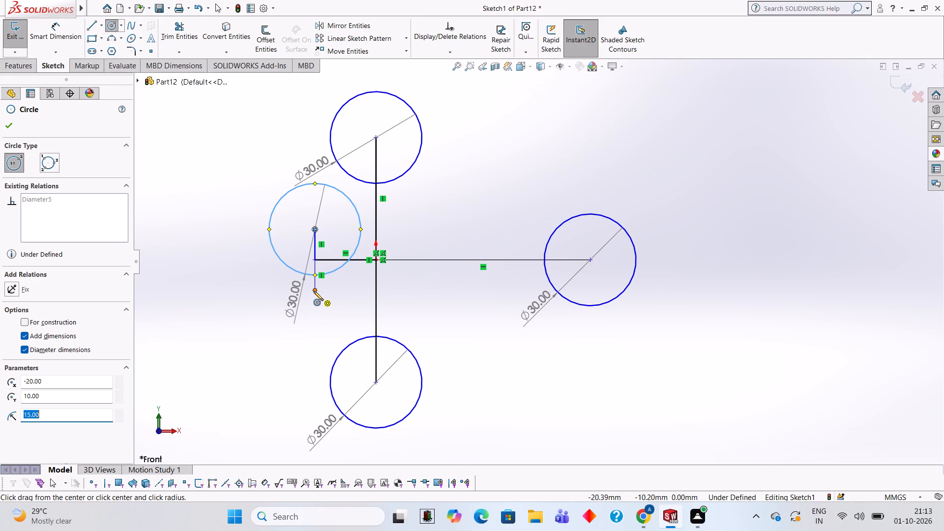
click(314, 291)
text(30)
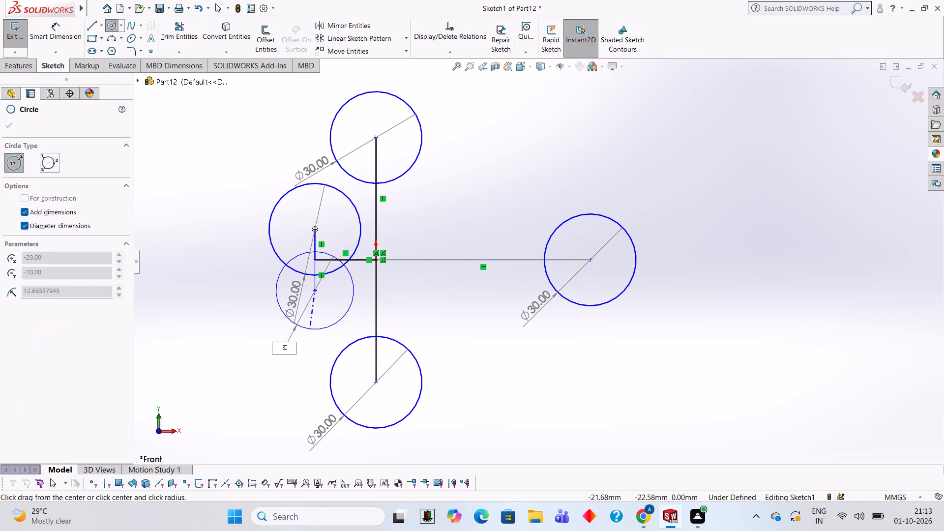
key(Return)
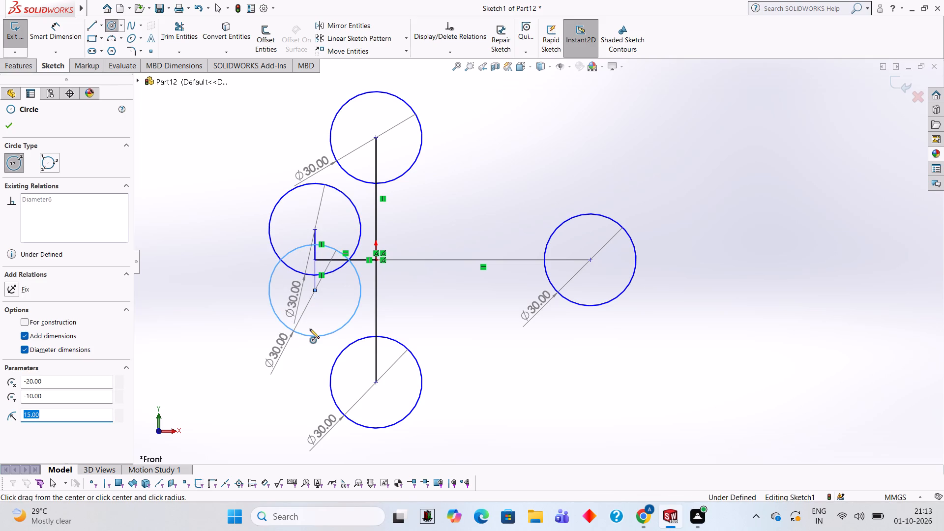
Draw a 20 mm vertical line joining the left quadrant points of the two overlapping circles.
click(94, 27)
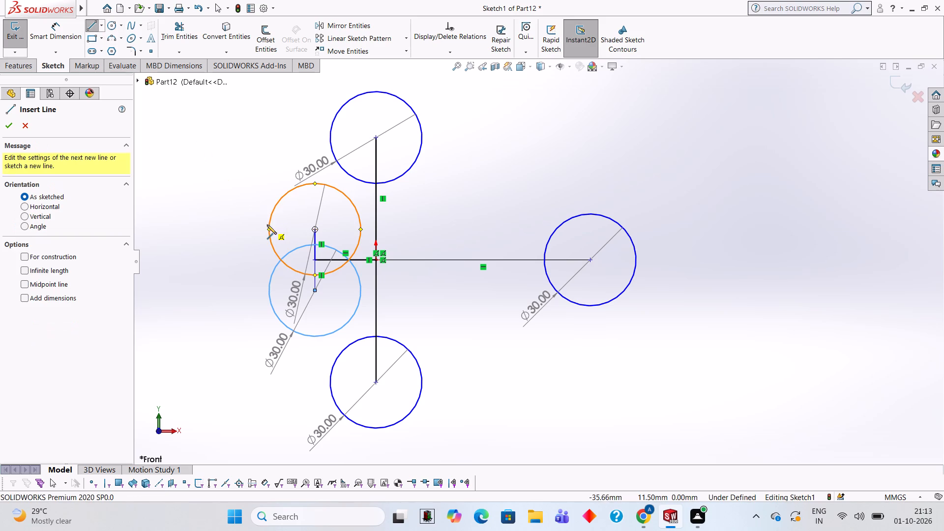
click(268, 229)
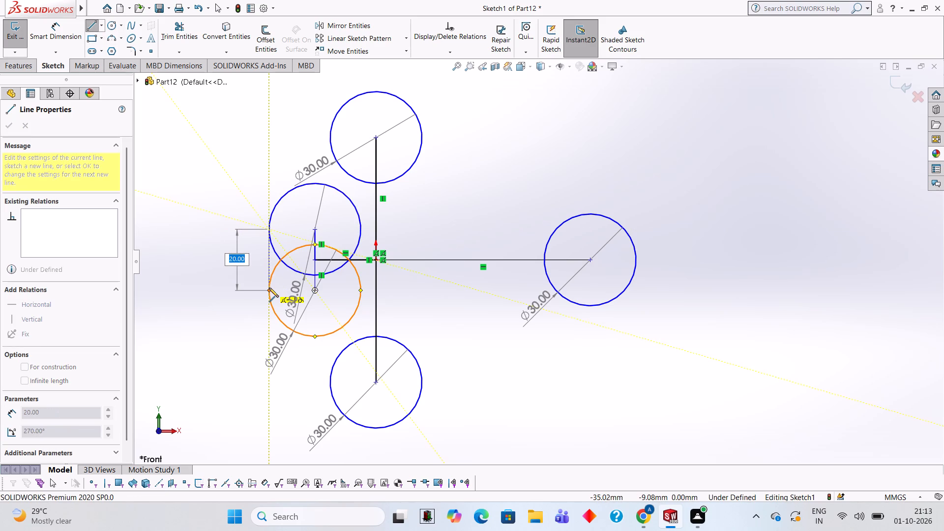
click(269, 288)
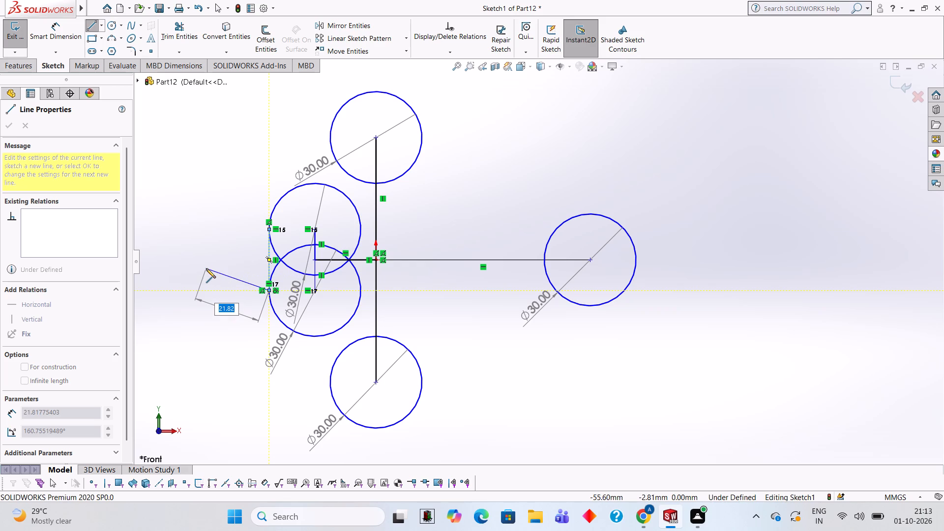
key(Escape)
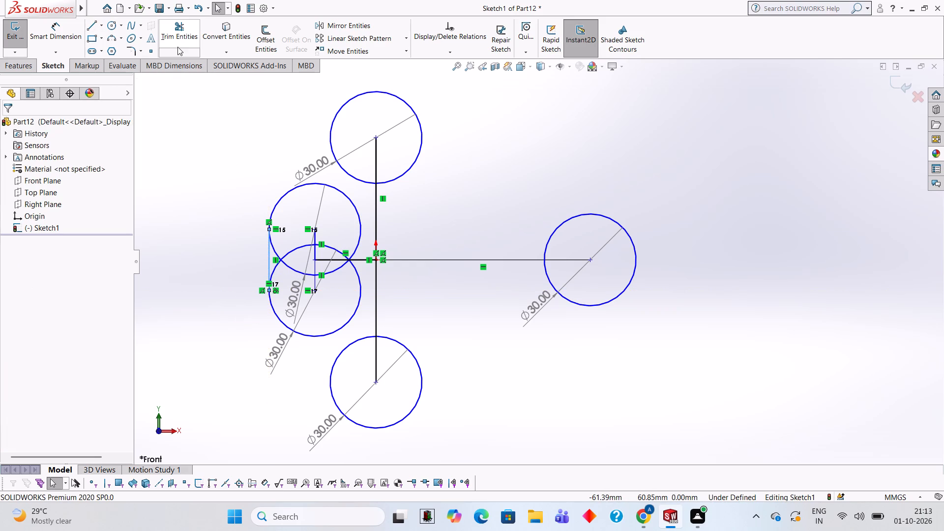
Trim away the overlapping inner arcs where the two 30 mm circles at the left end cross each other.
click(178, 39)
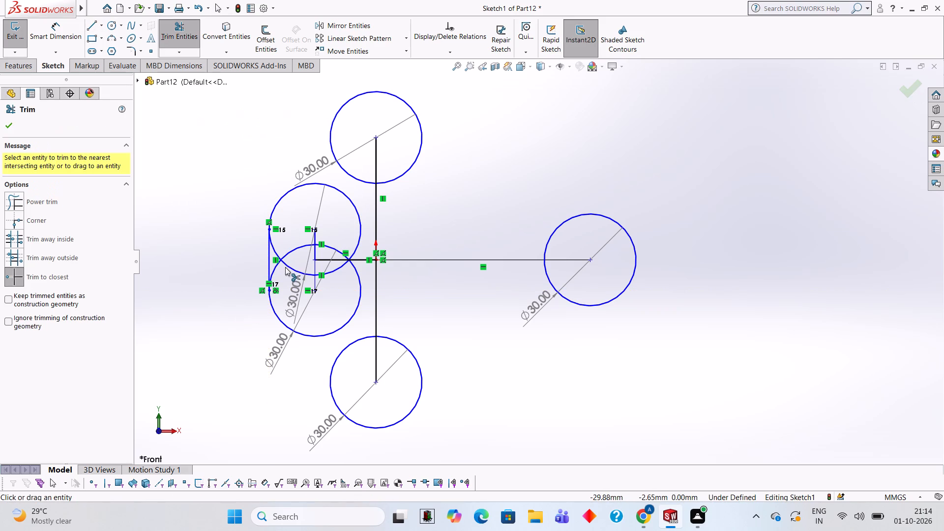
click(285, 267)
click(273, 250)
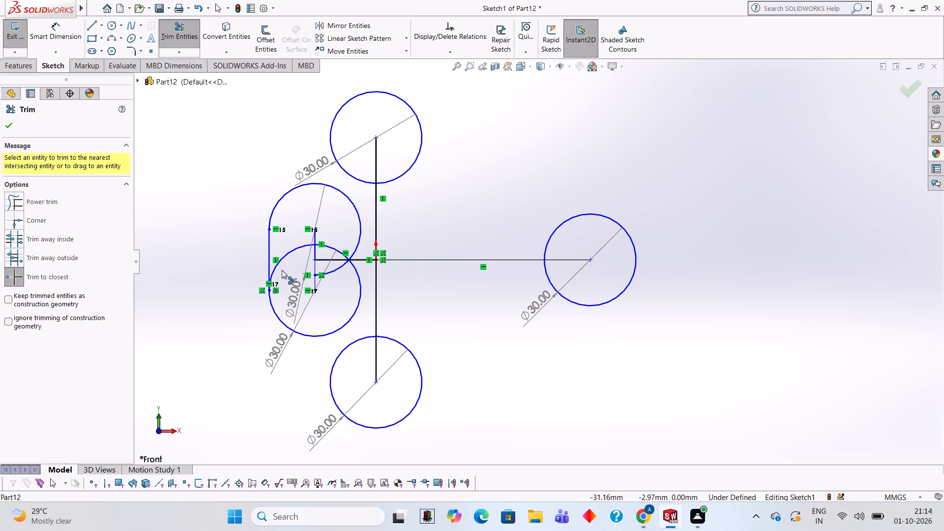
click(277, 267)
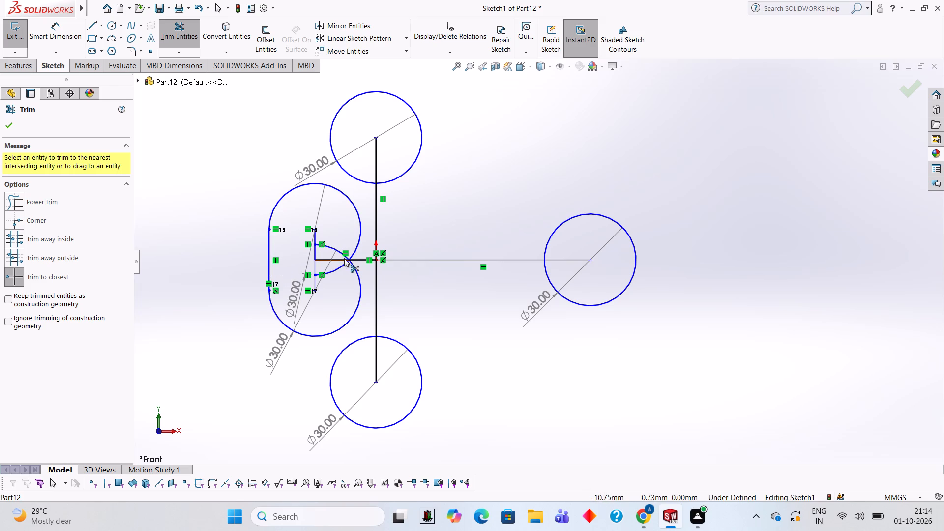
click(344, 266)
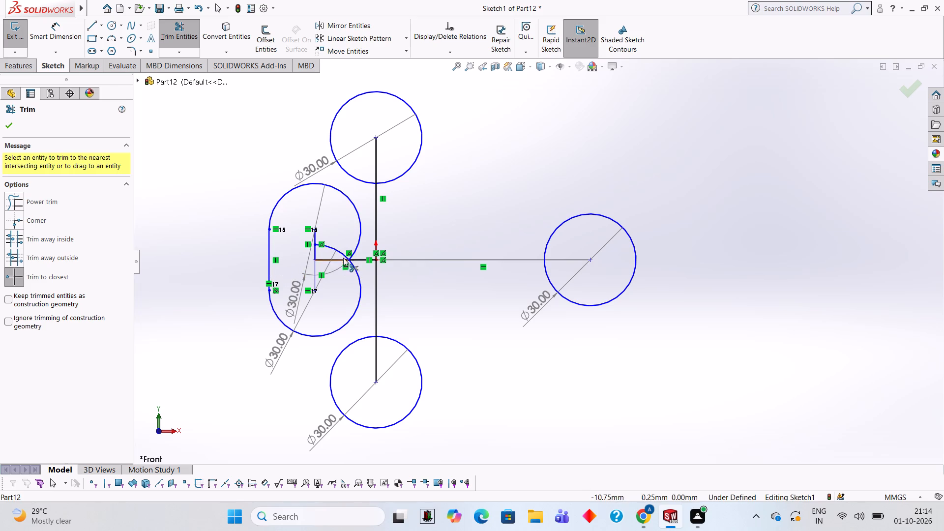
click(343, 254)
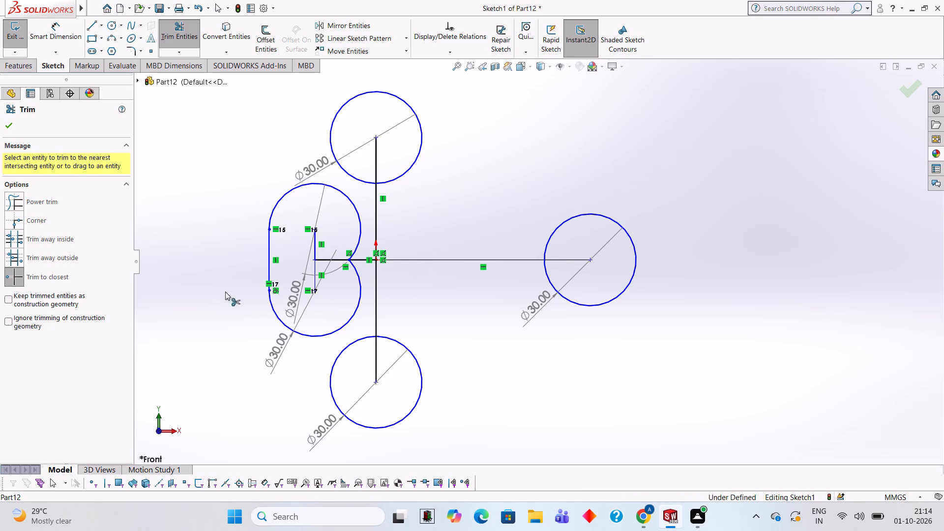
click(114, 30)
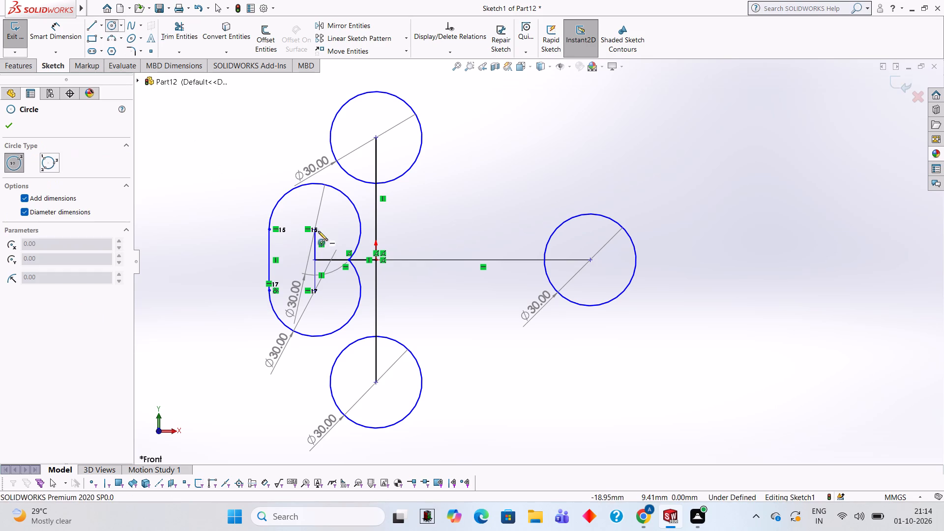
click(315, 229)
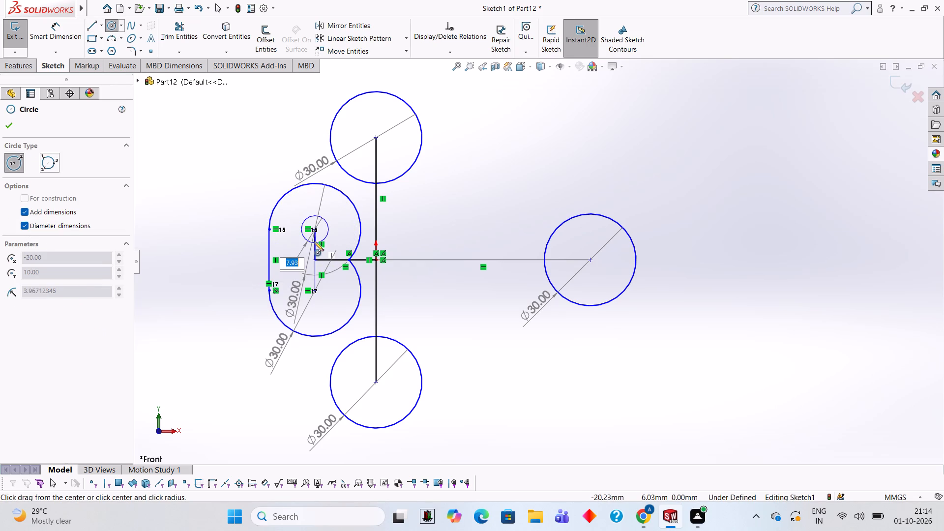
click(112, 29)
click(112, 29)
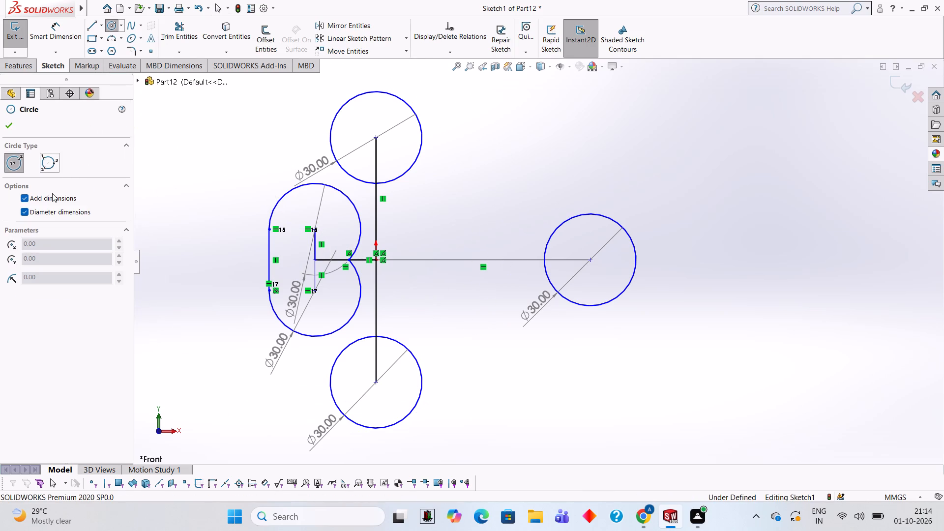
With automatic dimensions turned off, draw two circles of 7.50 mm radius at the centres of the two left outline arcs.
click(24, 194)
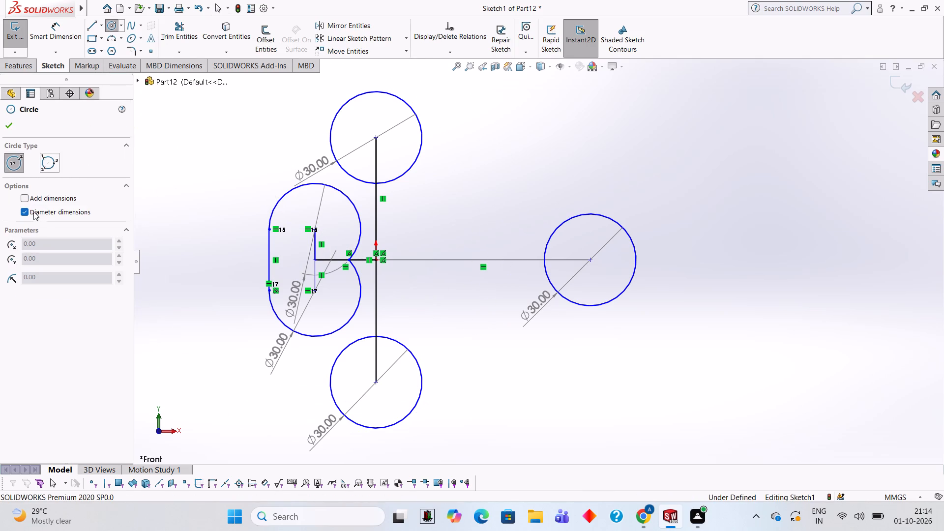
click(27, 209)
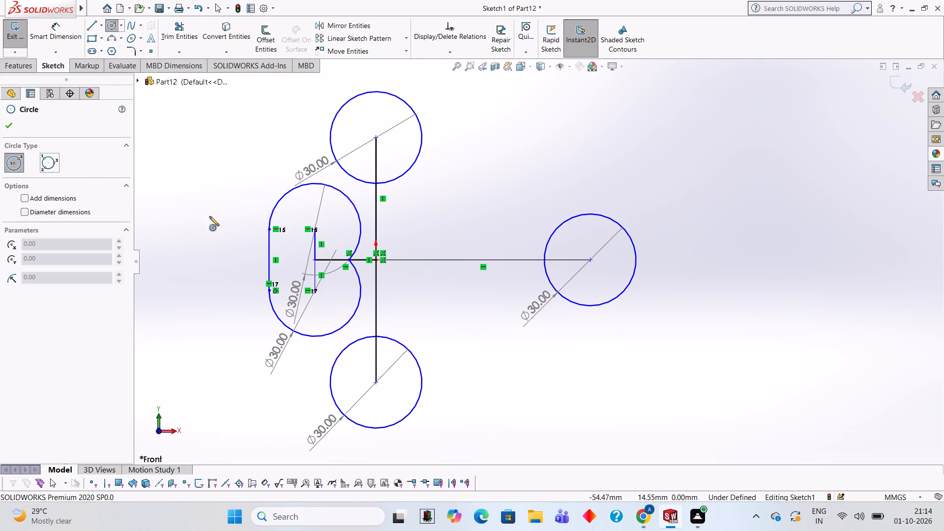
click(315, 230)
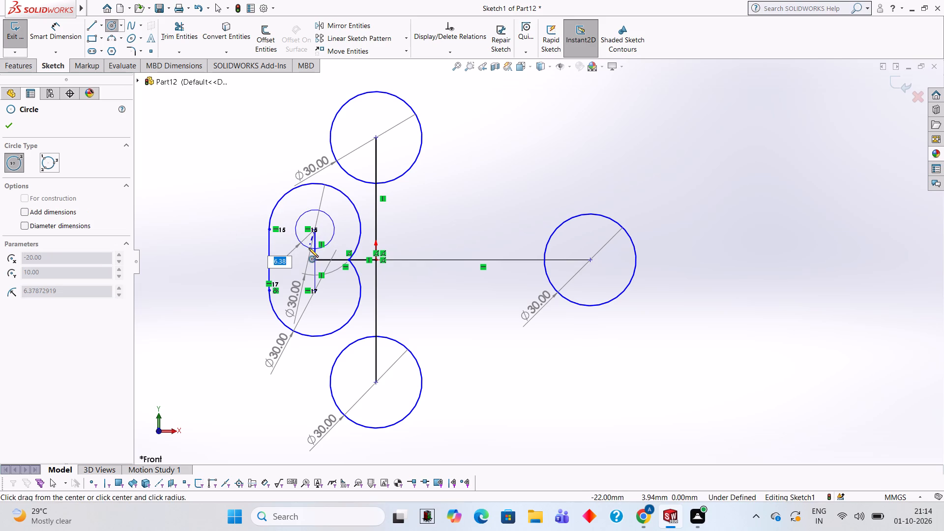
text(7.50)
key(Return)
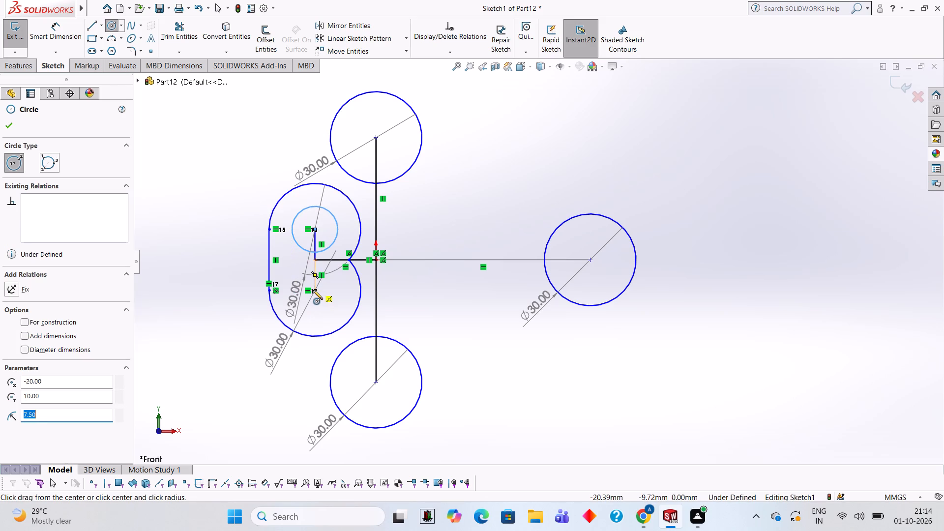
click(313, 290)
text(7.50)
key(Return)
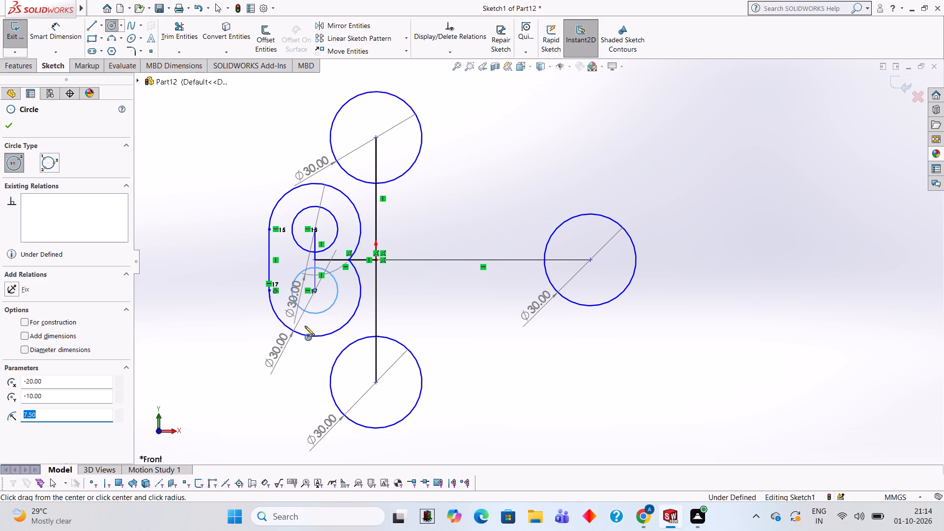
Draw two 20 mm vertical lines joining the left and the right quadrant points of the two 7.50 mm radius circles.
click(93, 26)
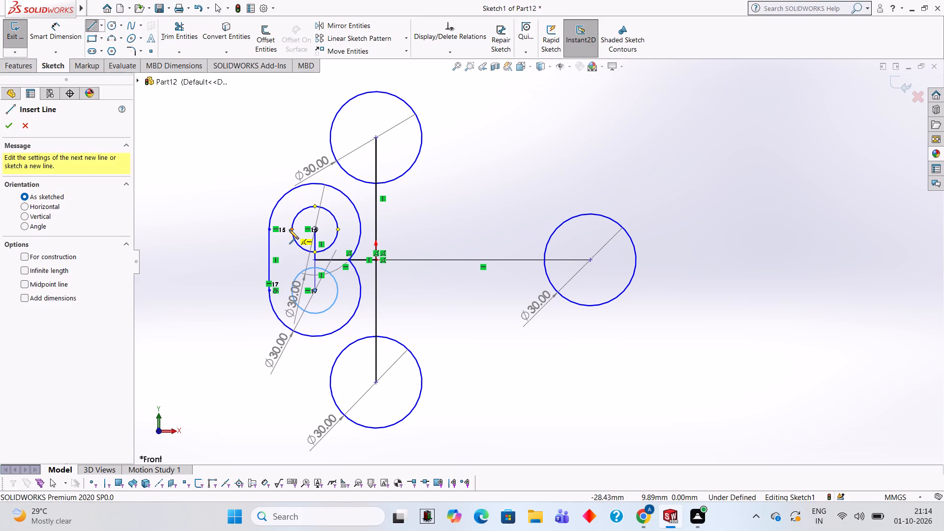
click(292, 228)
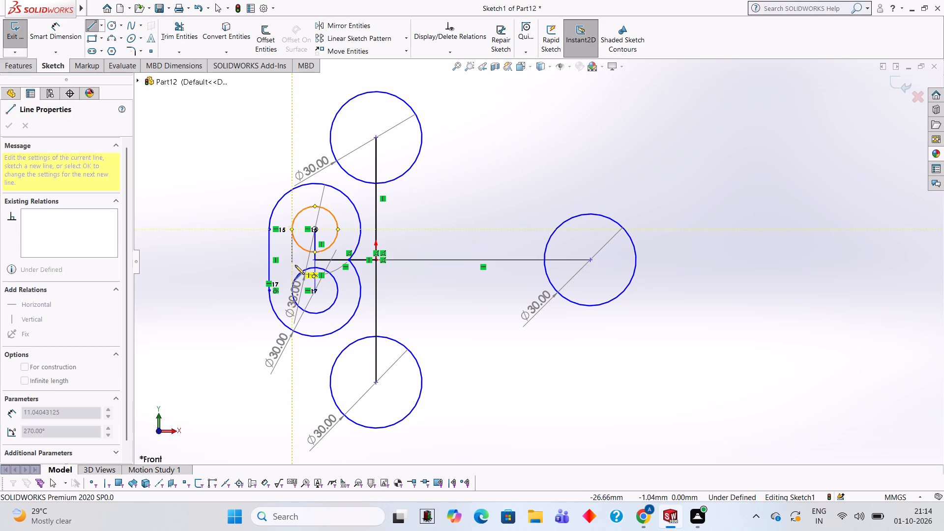
click(293, 290)
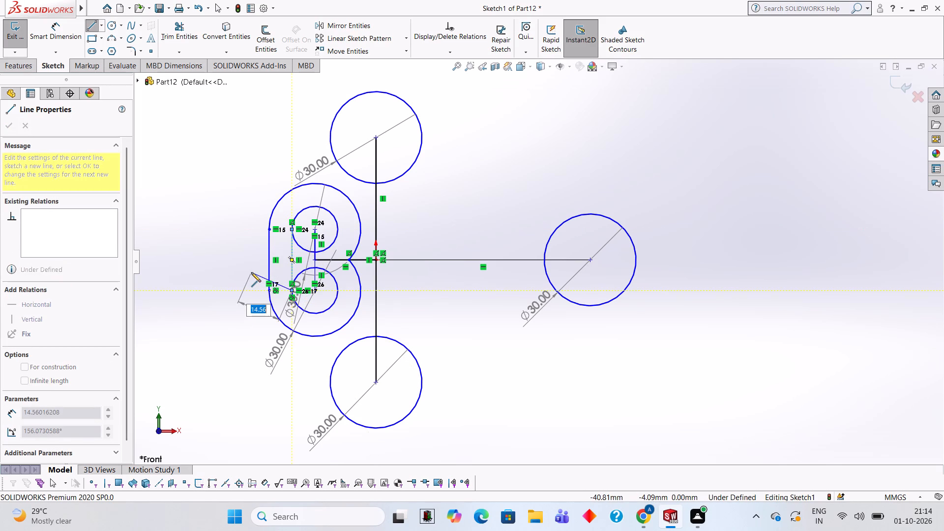
key(Escape)
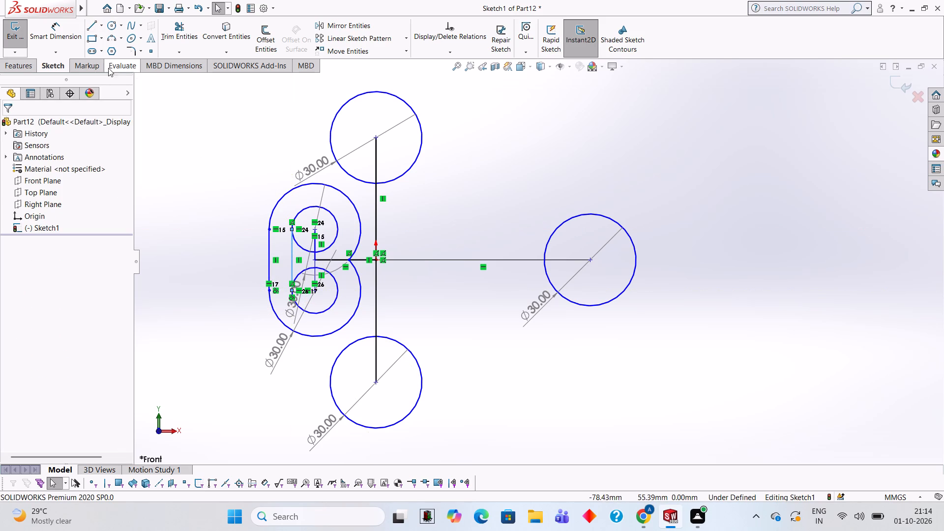
click(93, 21)
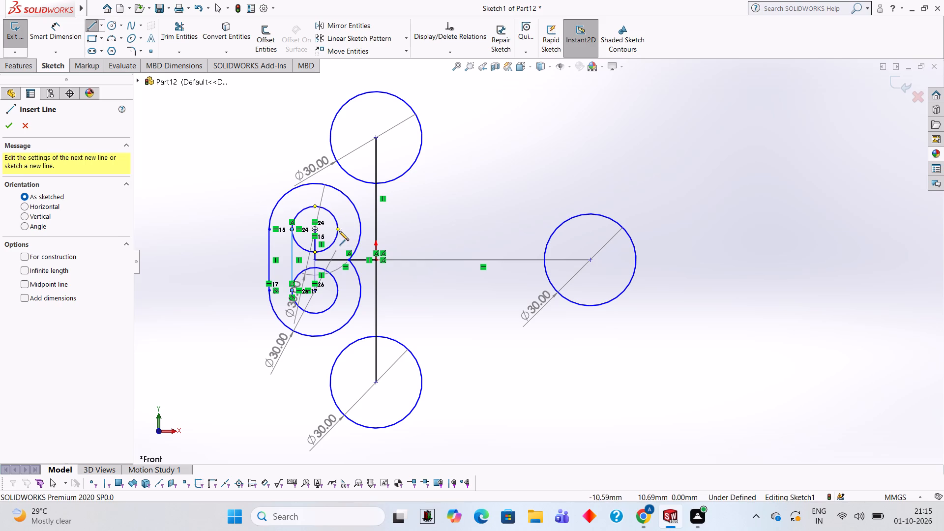
click(337, 228)
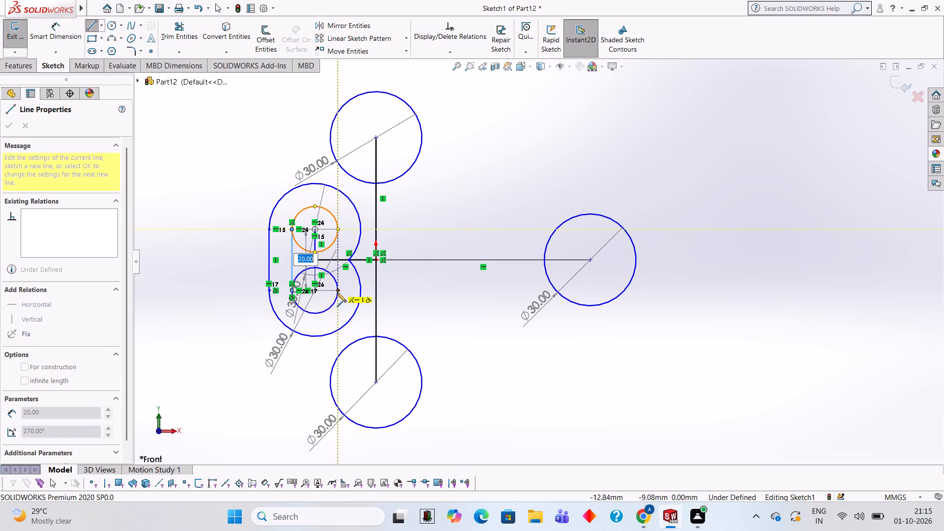
click(337, 289)
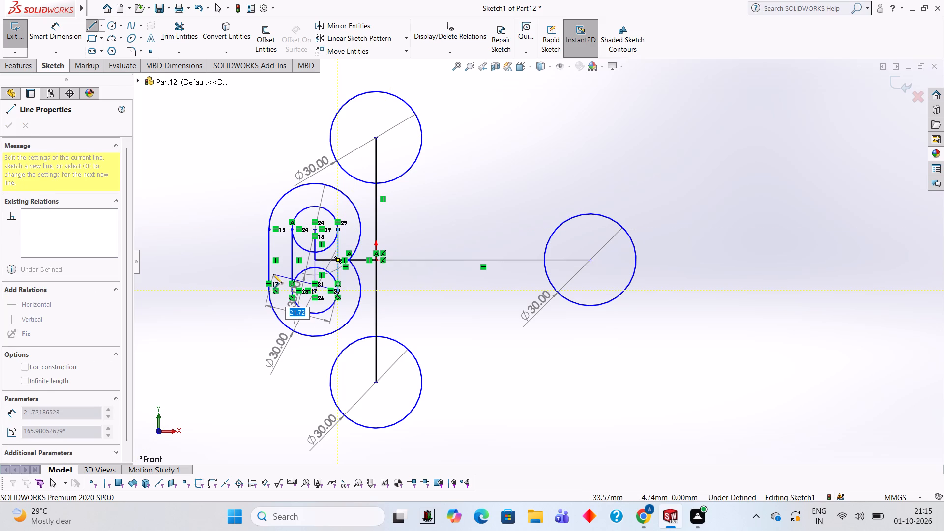
key(Escape)
Trim the small circles' inner arcs and the short vertical layout lines between them, leaving one open slot outline.
click(192, 26)
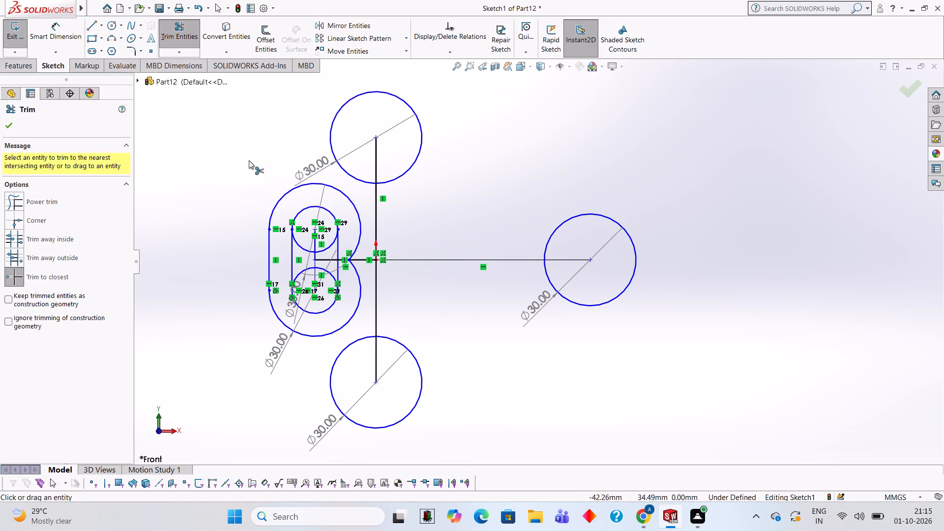
click(320, 252)
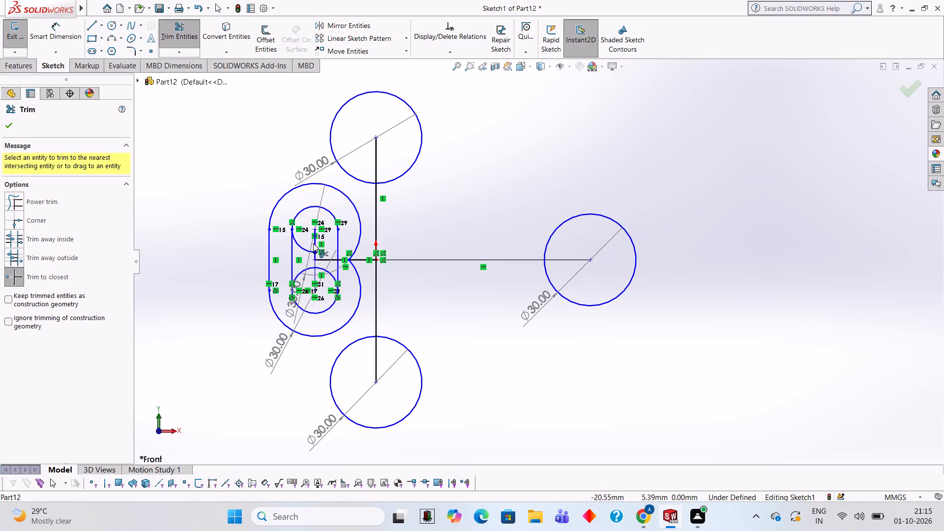
click(303, 249)
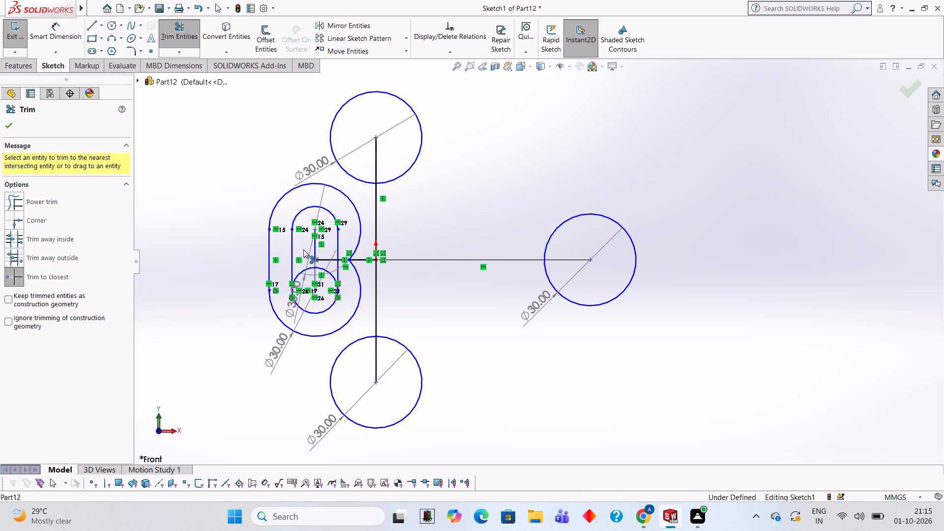
click(317, 245)
click(314, 272)
click(309, 270)
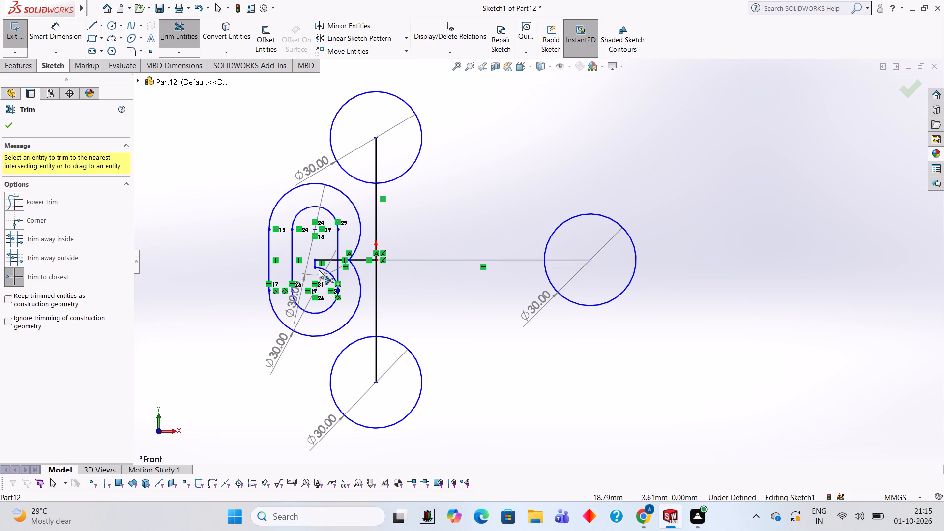
click(319, 270)
click(315, 264)
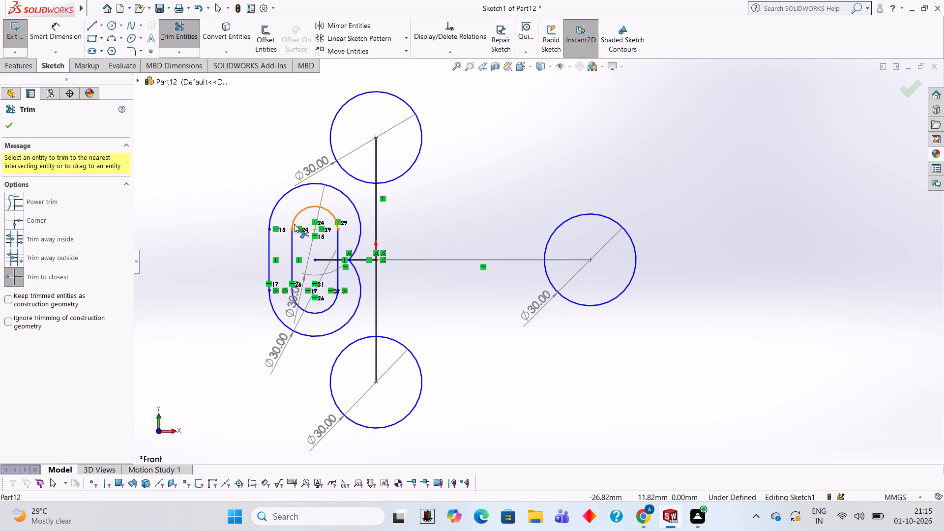
Draw a near-vertical line from the upper circle's left quadrant point down to the upper arc of the left outline.
click(94, 25)
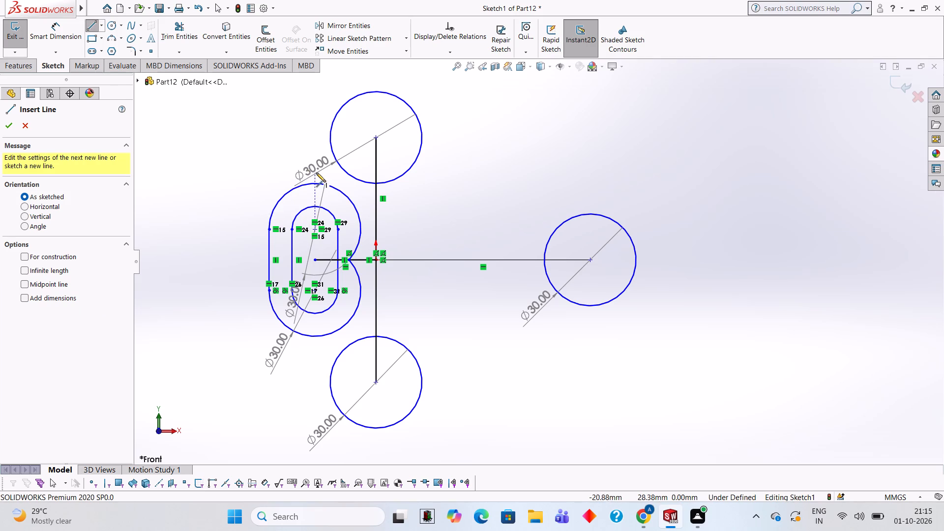
click(330, 138)
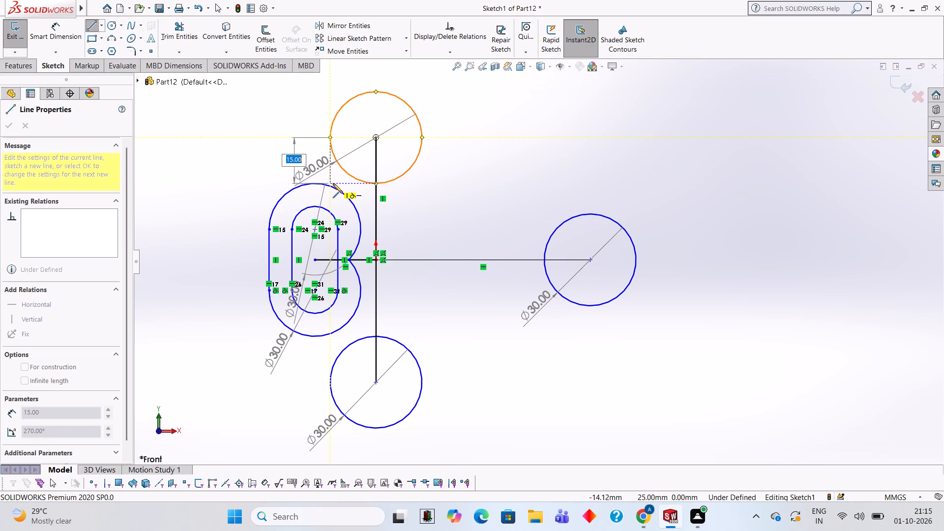
click(333, 184)
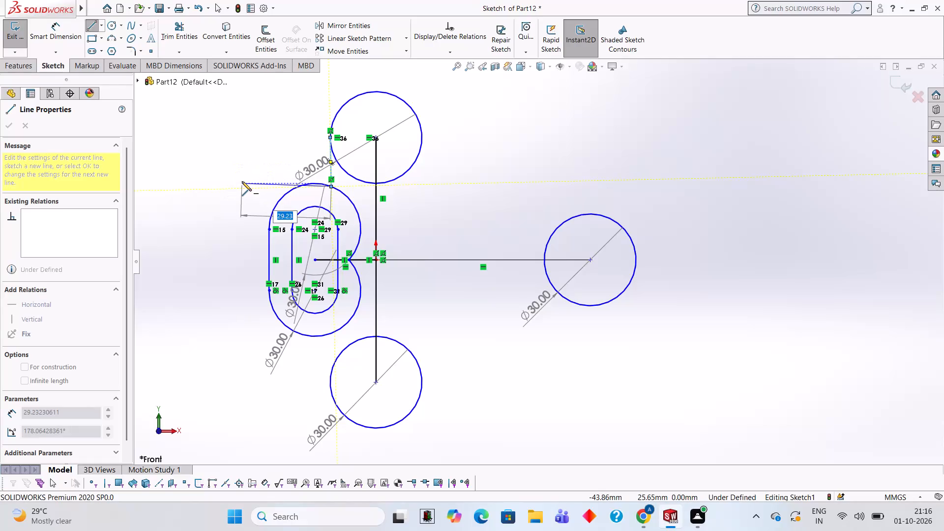
key(Escape)
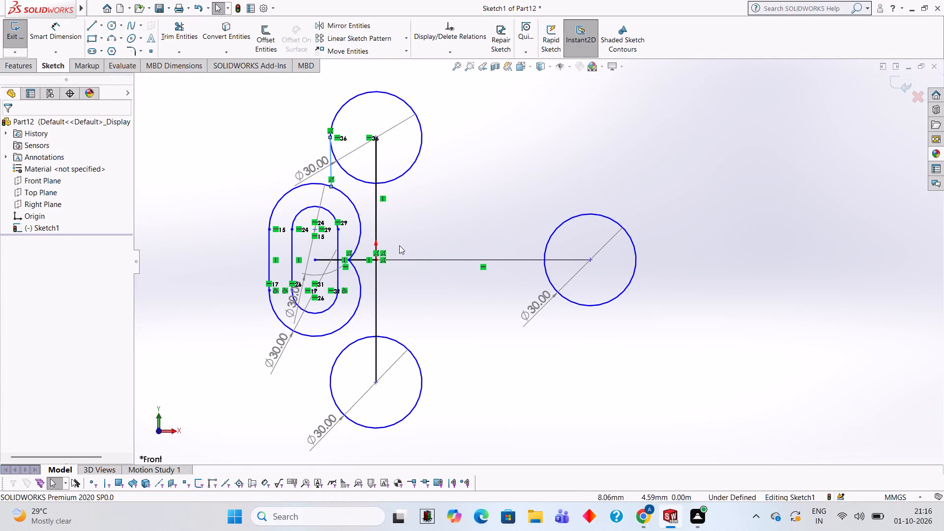
Trim the left outline's upper arc between the new line and the horizontal layout line, accepting deletion of its relation.
click(182, 38)
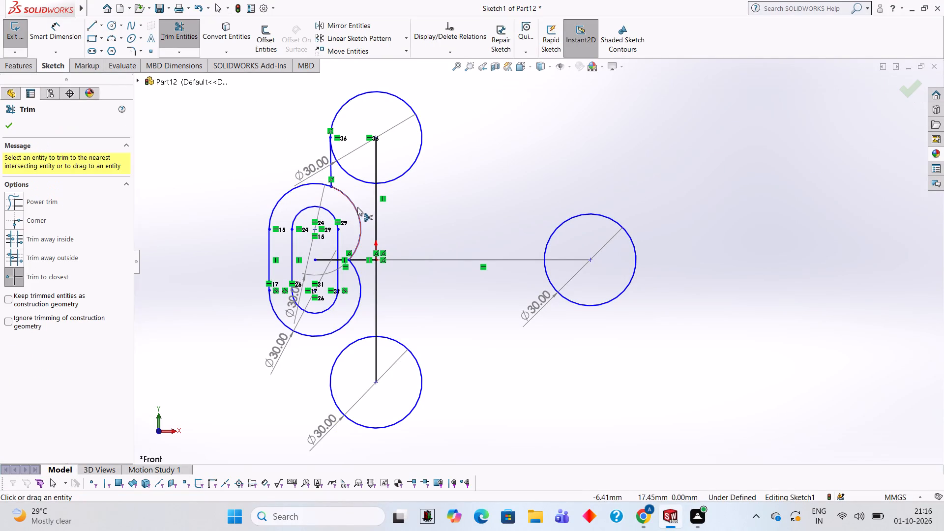
click(356, 206)
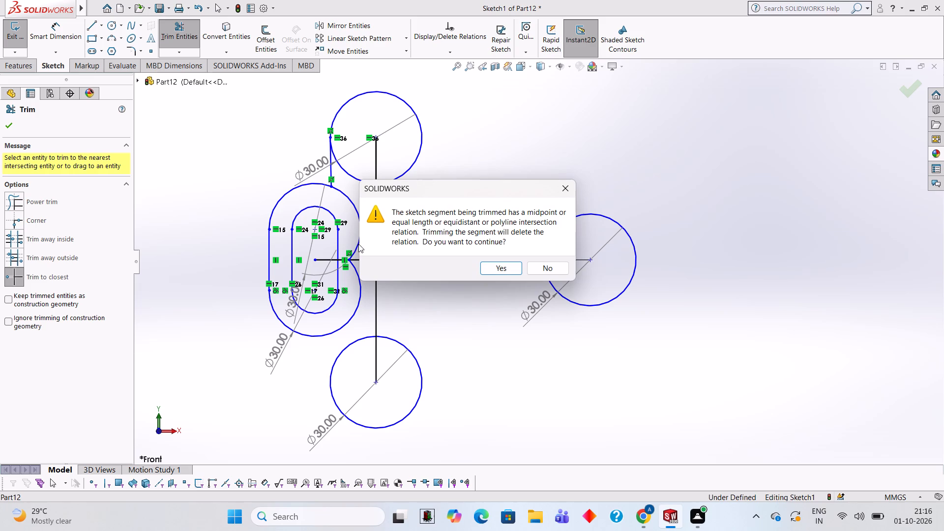
click(503, 271)
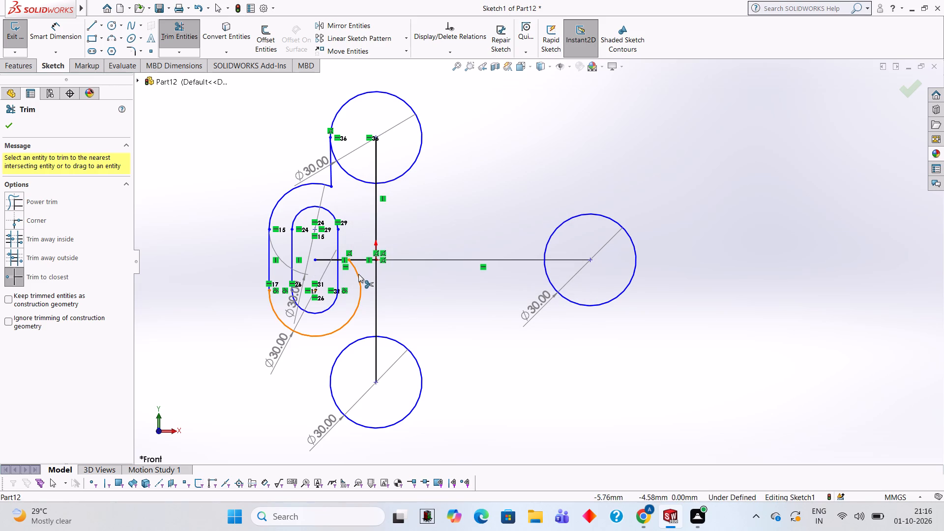
Draw a vertical line from the lower circle's left quadrant point up to the lower arc of the left outline.
click(89, 30)
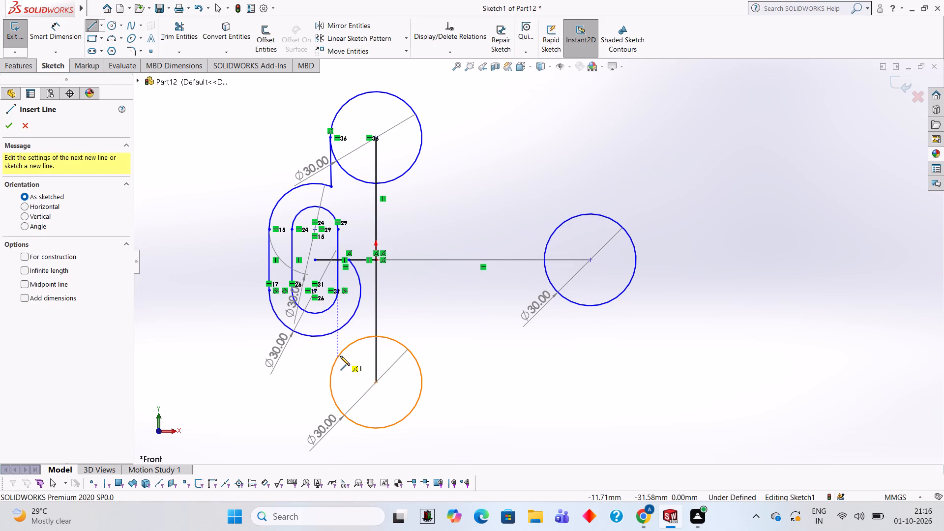
click(329, 381)
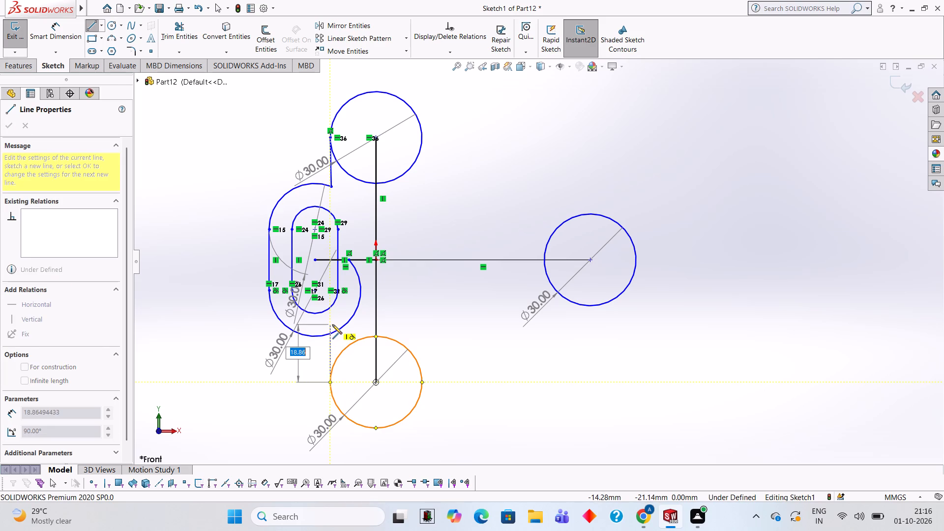
click(328, 331)
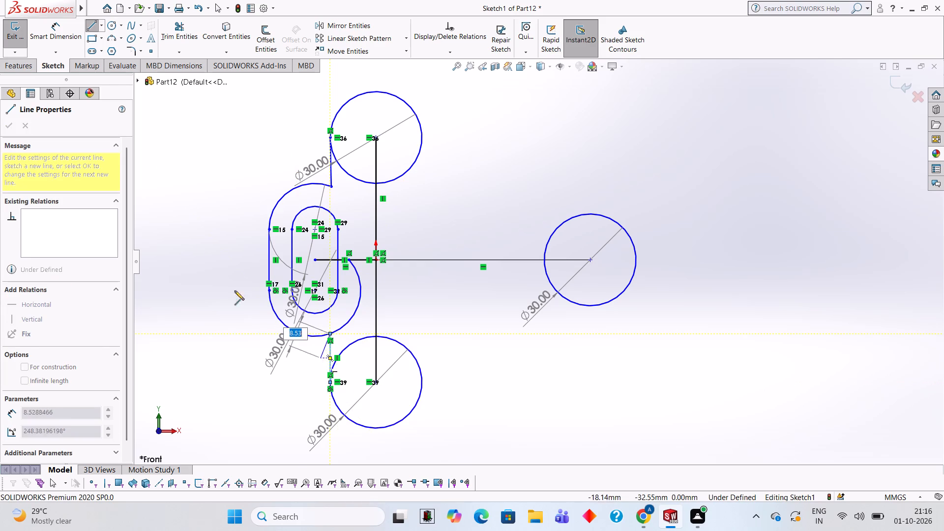
Trim the left outline's lower arc beyond the new line and the piece of horizontal layout line inside the slot.
click(186, 36)
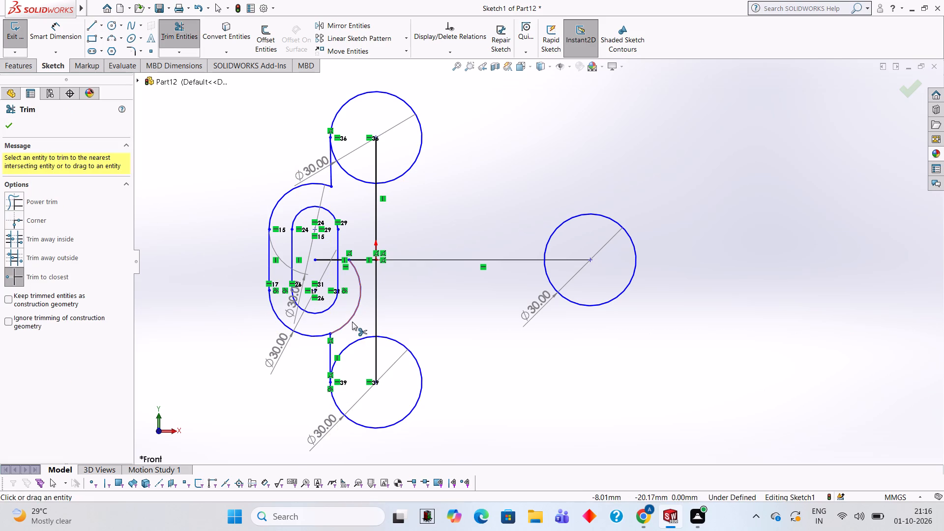
click(352, 322)
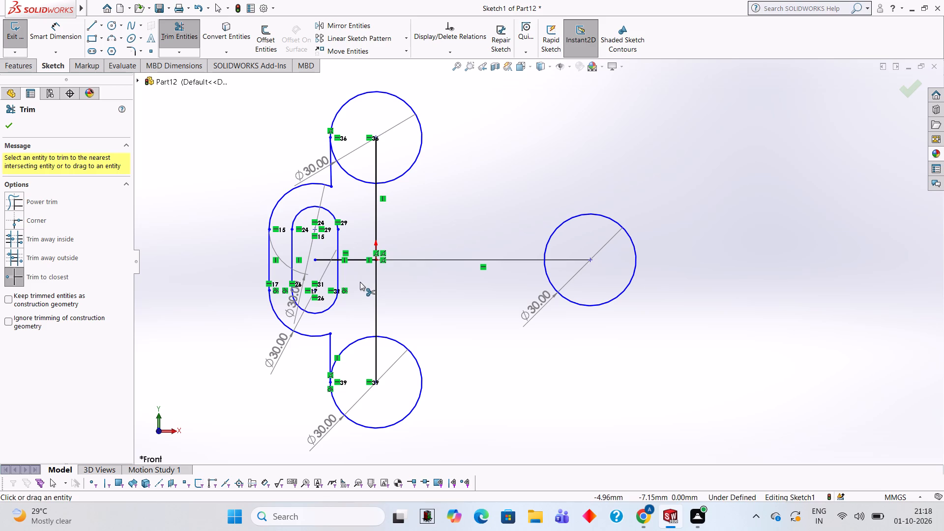
click(321, 261)
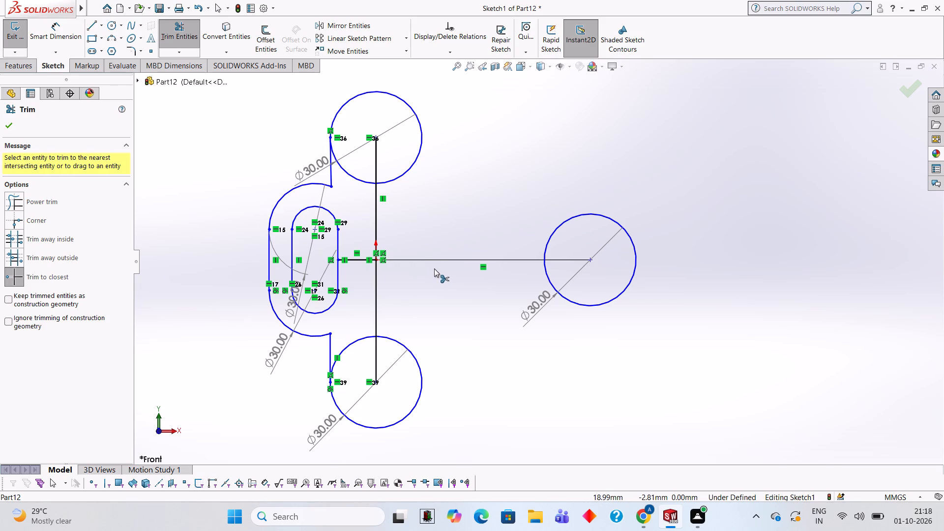
Draw a 55 mm horizontal line from the right circle's top quadrant point, continuing vertically up to the upper circle's right quadrant point.
click(88, 28)
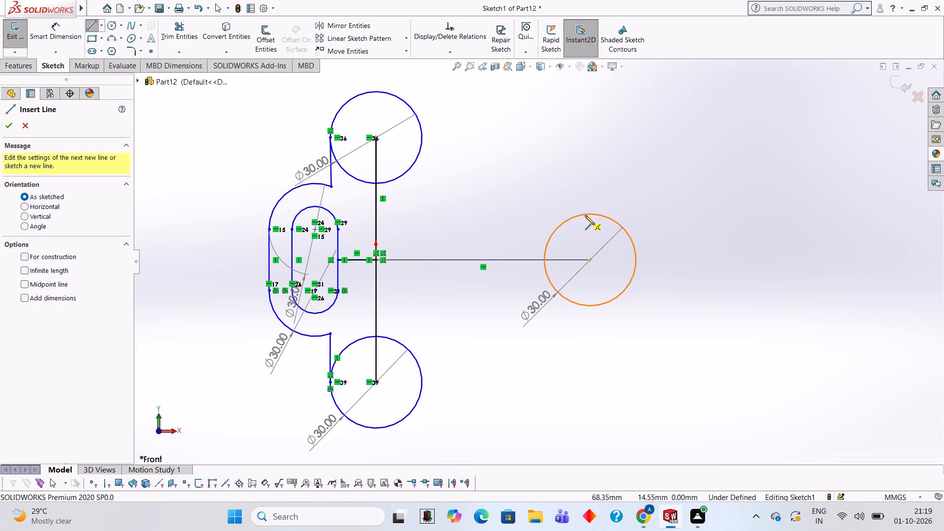
click(590, 213)
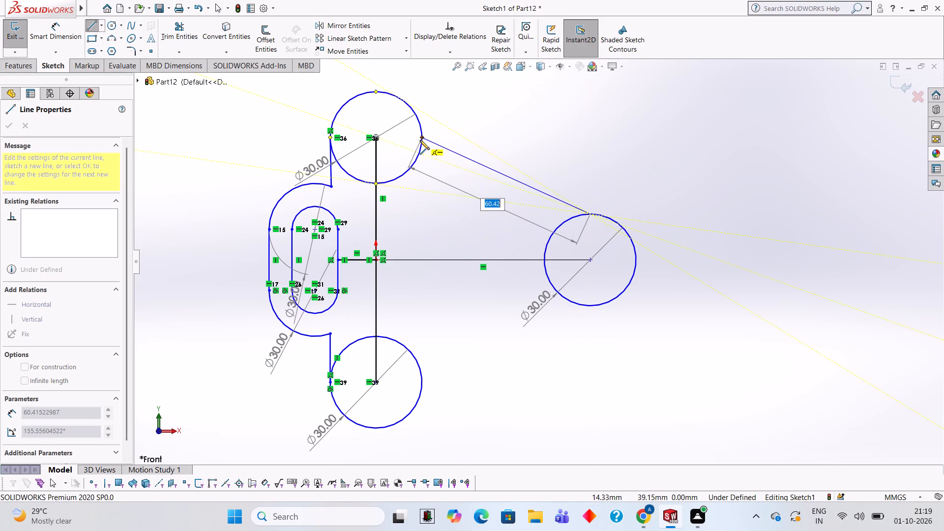
click(420, 216)
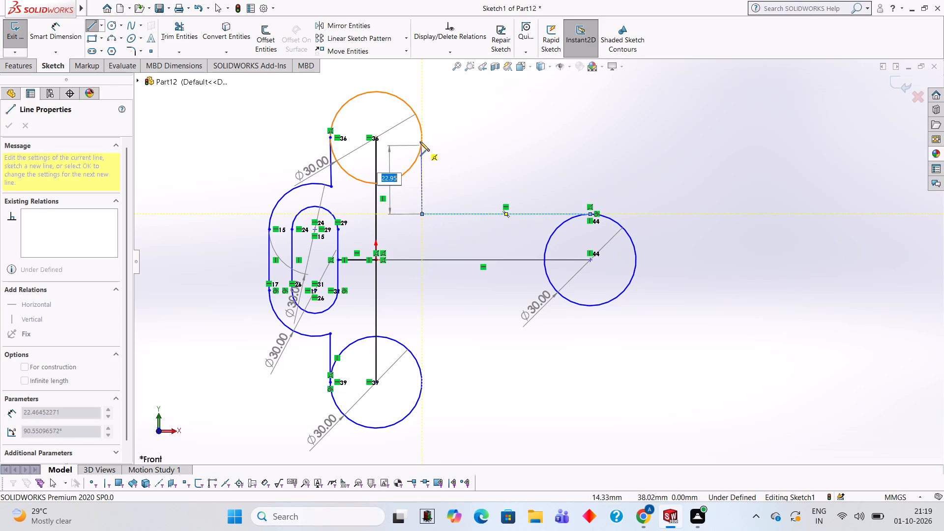
click(420, 139)
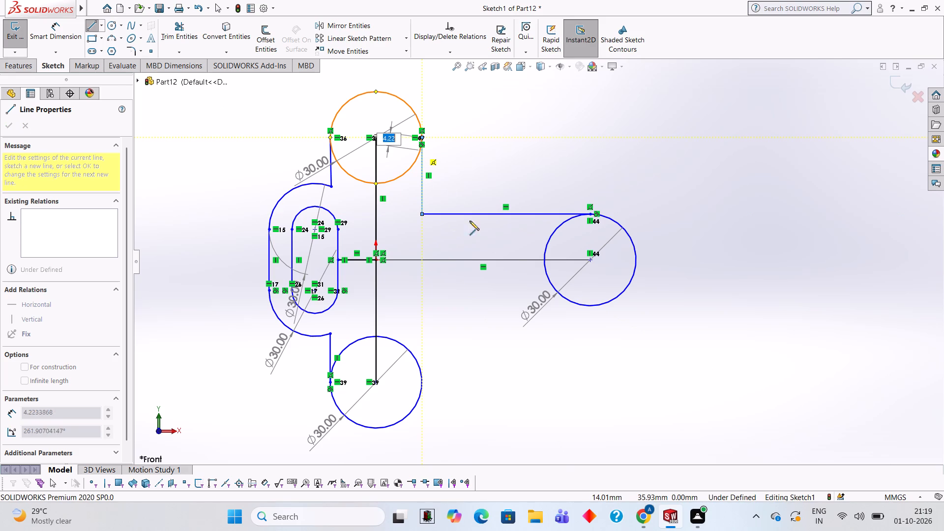
key(Escape)
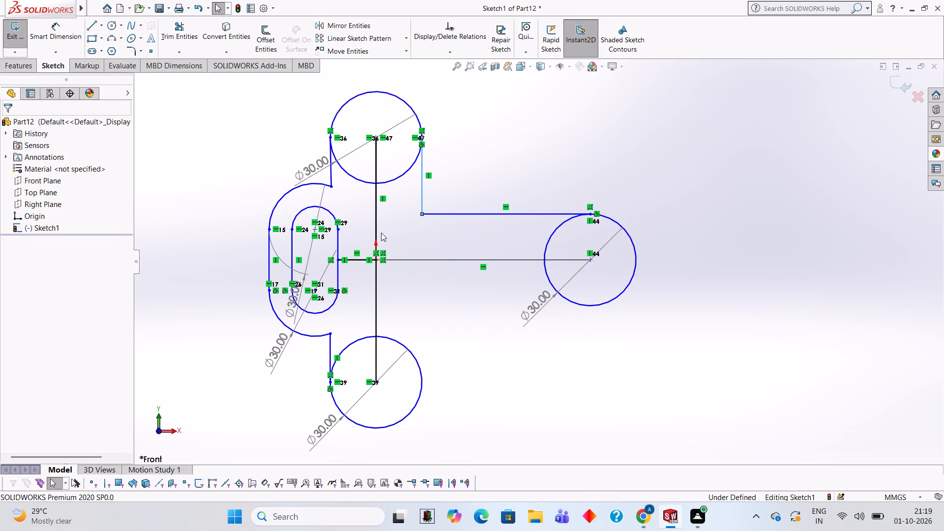
Draw a 55 mm horizontal line from the right circle's bottom quadrant point, continuing vertically down to the lower circle's right quadrant point.
click(90, 23)
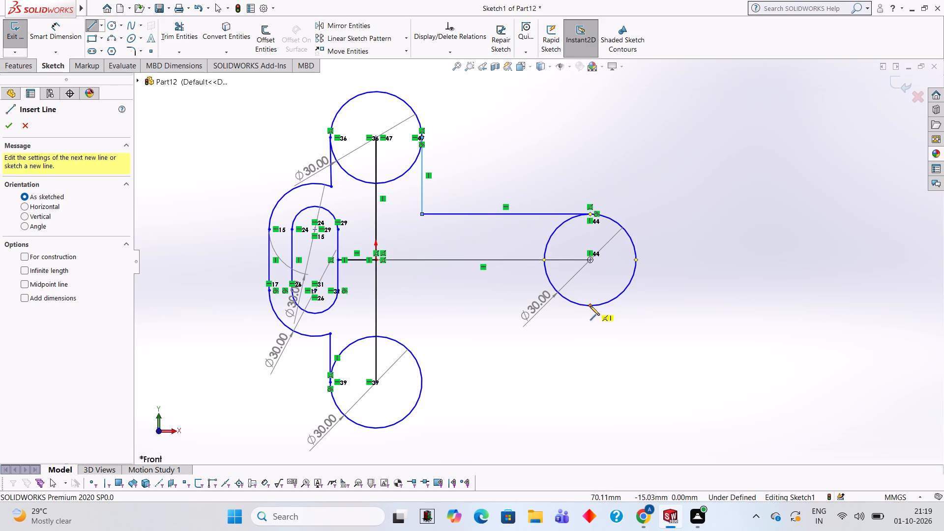
click(590, 306)
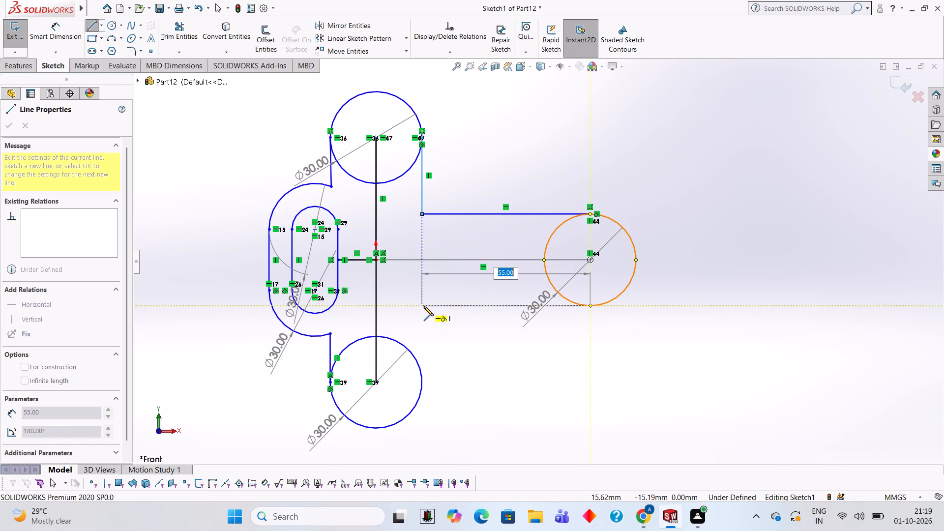
click(424, 306)
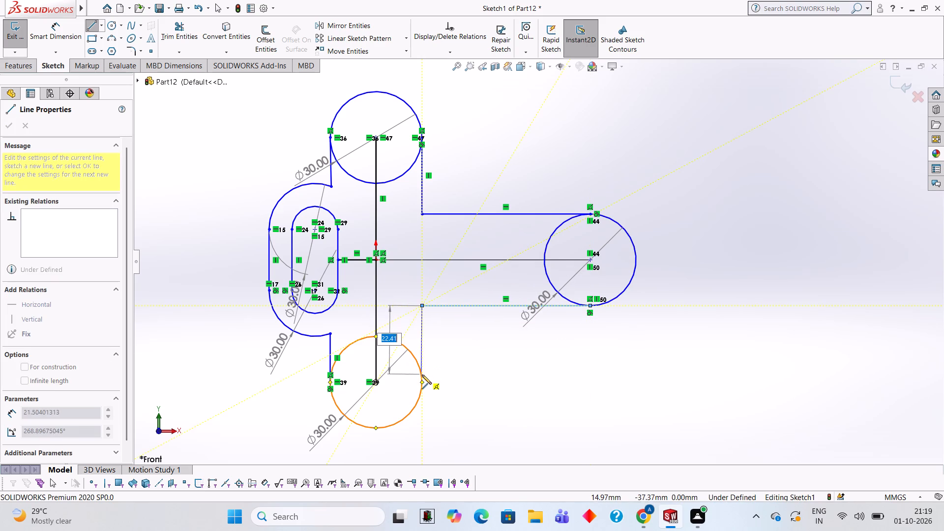
click(421, 383)
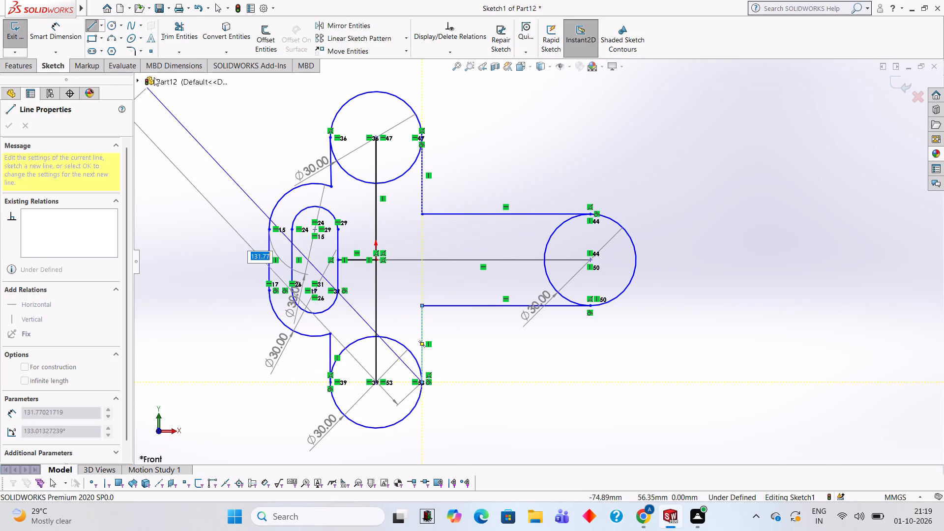
Trim the inner arcs of the upper, lower and right 30 mm circles, leaving rounded ends on the outline.
click(171, 27)
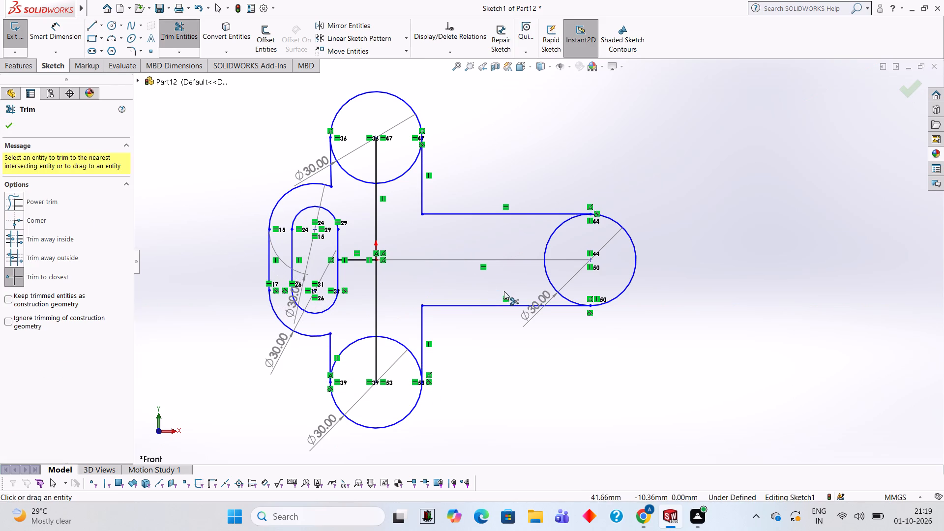
click(401, 175)
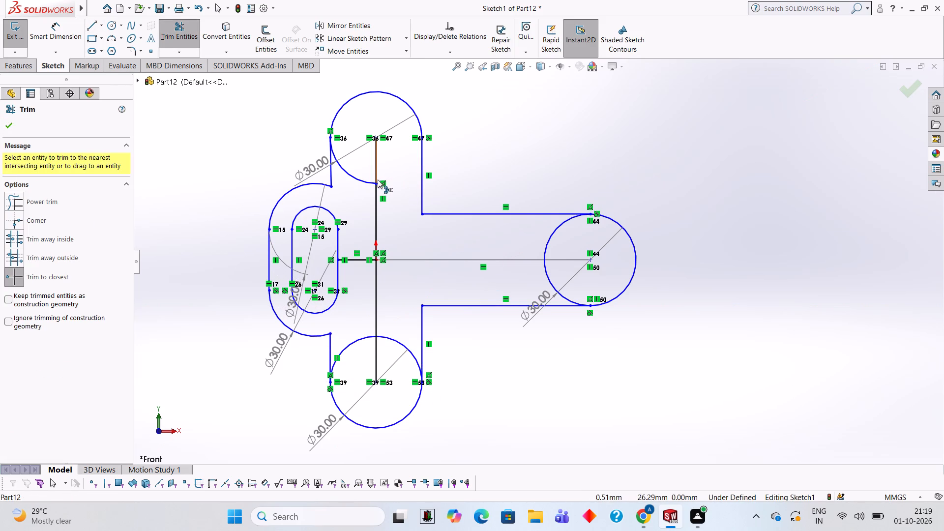
click(368, 182)
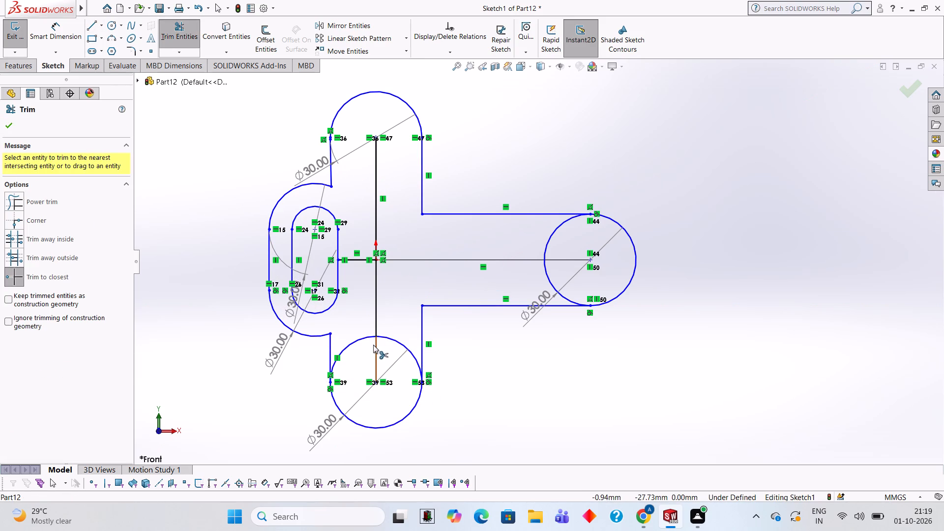
click(388, 338)
click(366, 338)
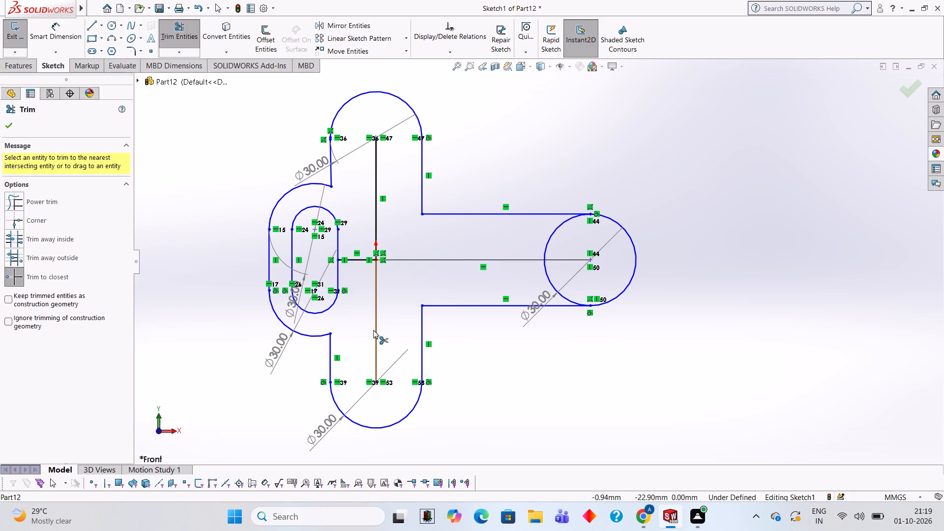
click(551, 242)
click(549, 278)
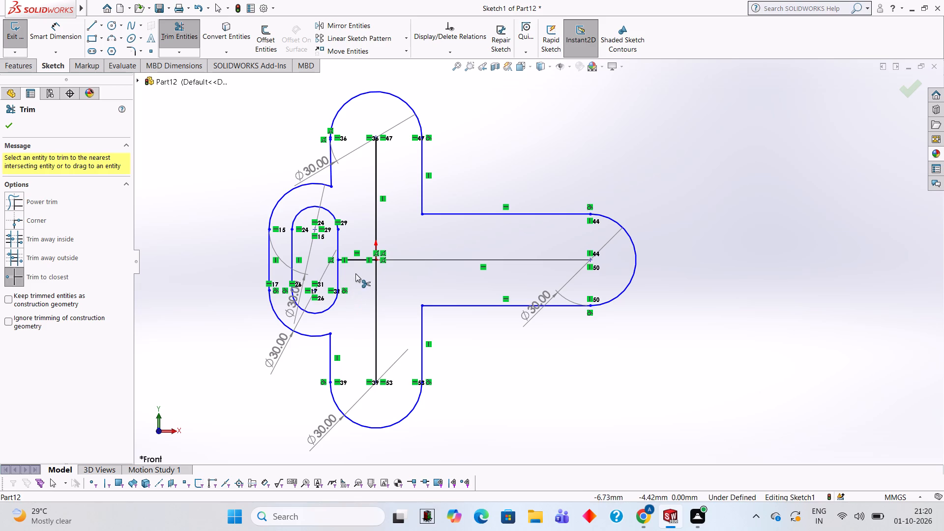
Trim away the remaining horizontal and vertical layout lines through the origin inside the outline.
click(357, 257)
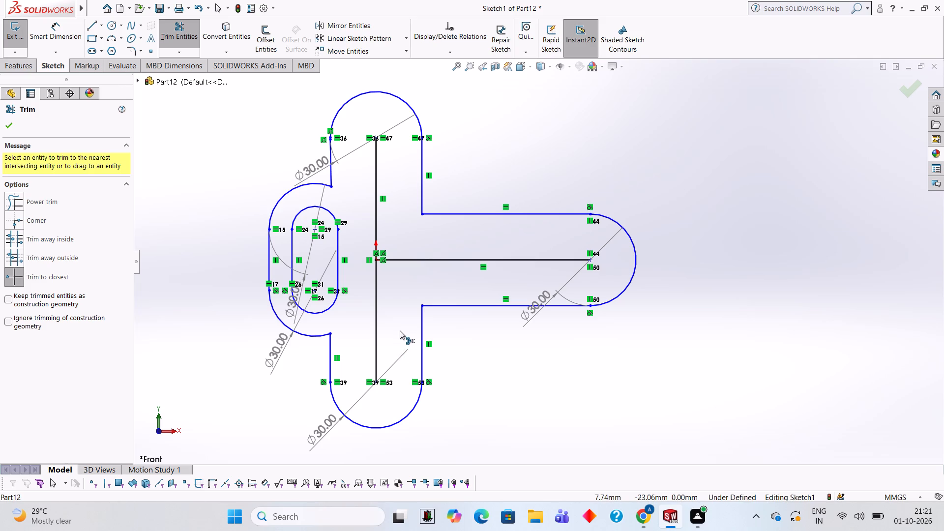
click(413, 260)
click(377, 231)
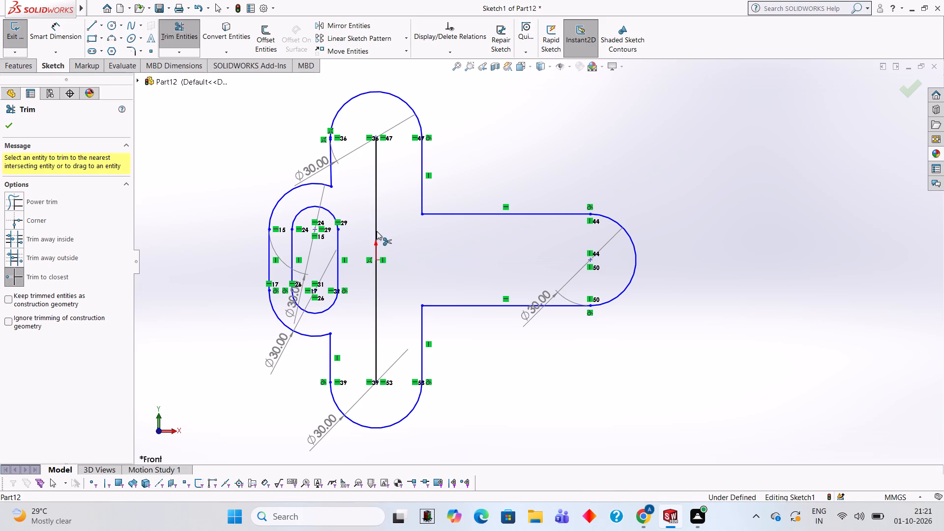
click(377, 231)
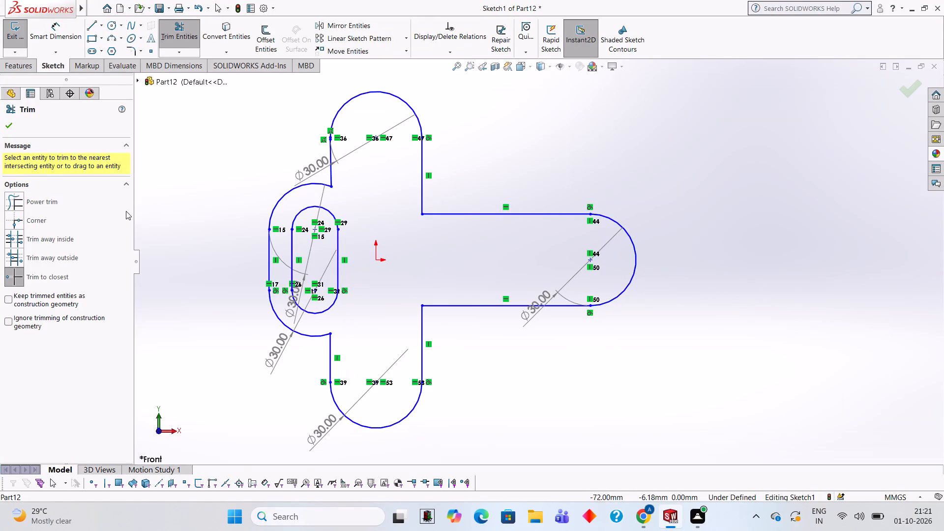
Extrude the closed outline region around the inner slot as a blind boss, 20 mm deep.
click(14, 69)
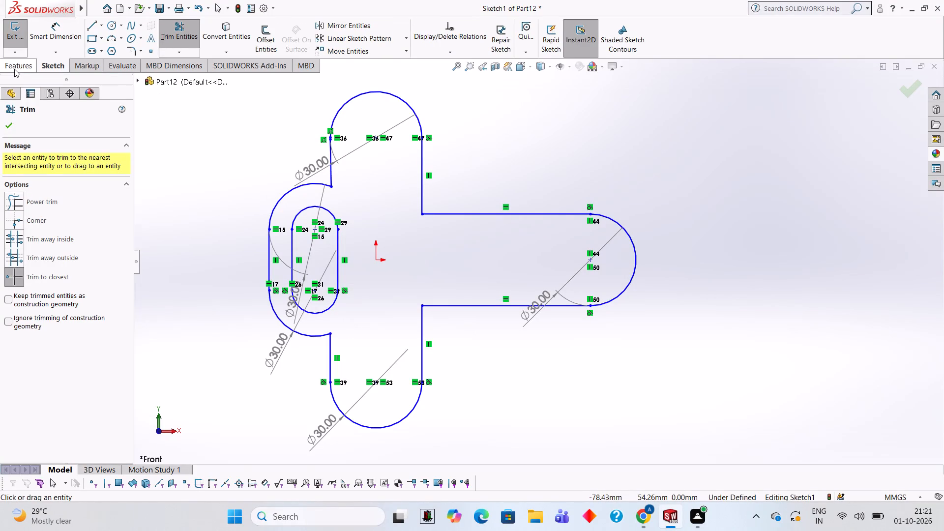
click(36, 39)
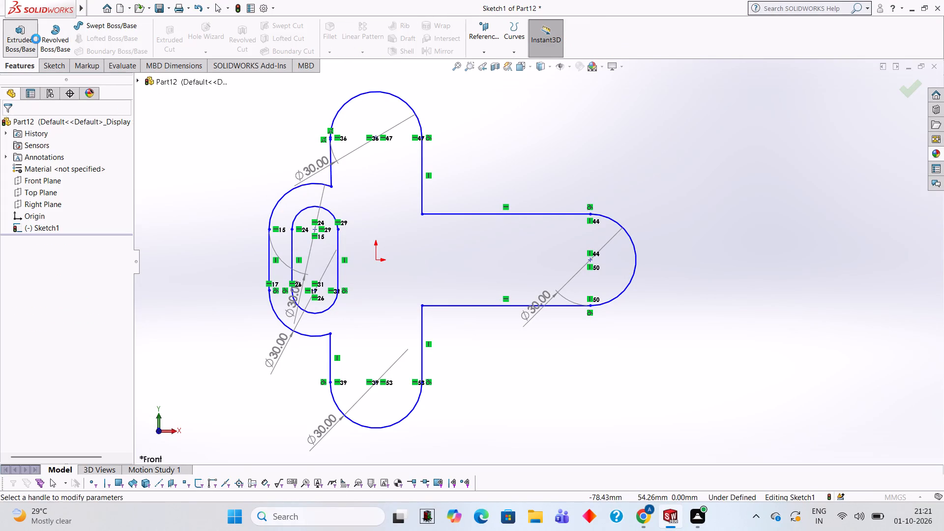
click(495, 211)
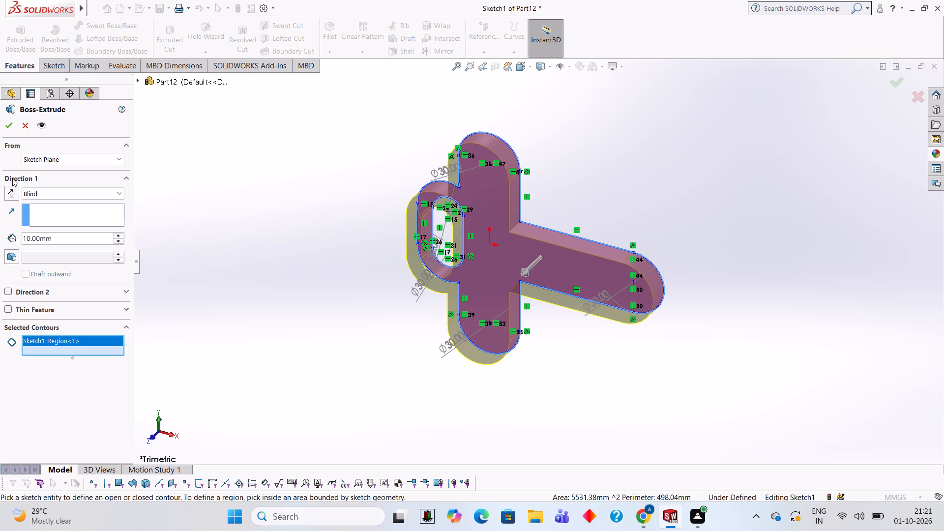
click(69, 194)
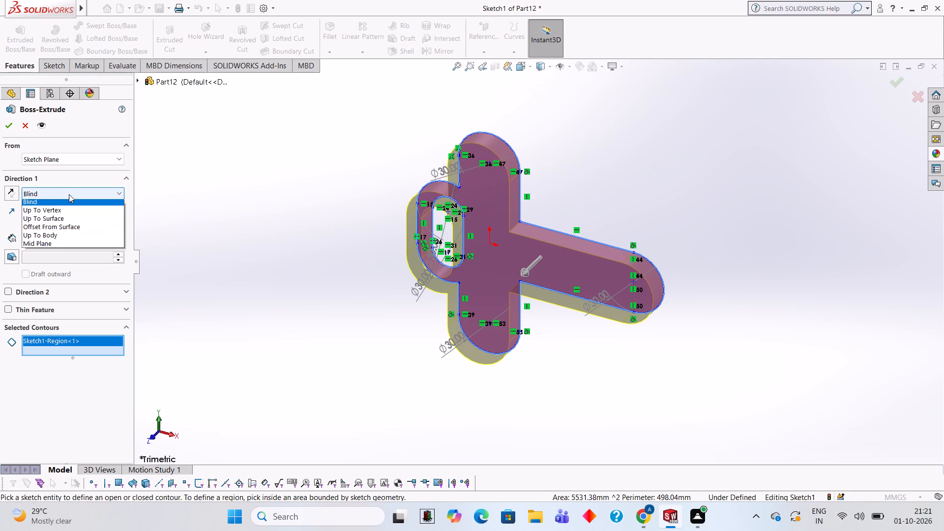
click(169, 224)
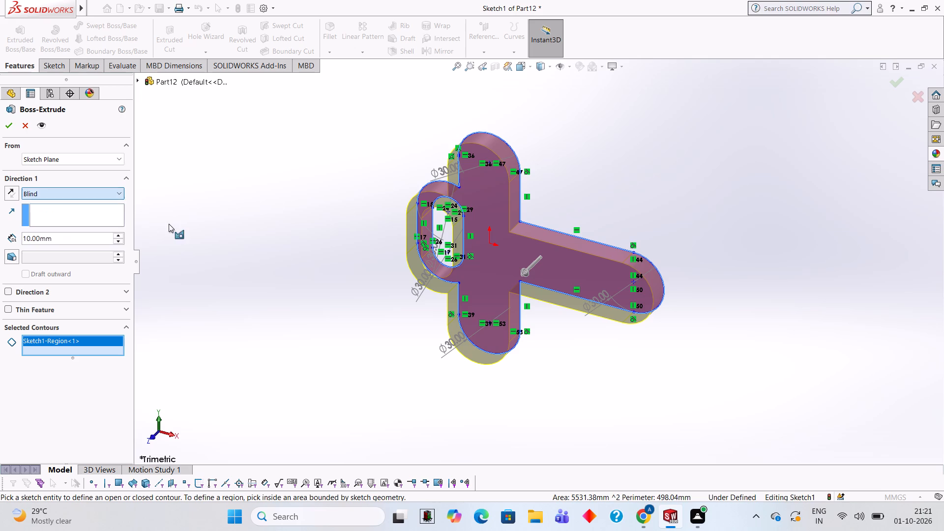
click(83, 243)
key(BackSpace)
key(BackSpace)
key(BackSpace)
key(BackSpace)
key(BackSpace)
key(BackSpace)
key(BackSpace)
key(BackSpace)
key(BackSpace)
key(BackSpace)
key(BackSpace)
key(BackSpace)
key(BackSpace)
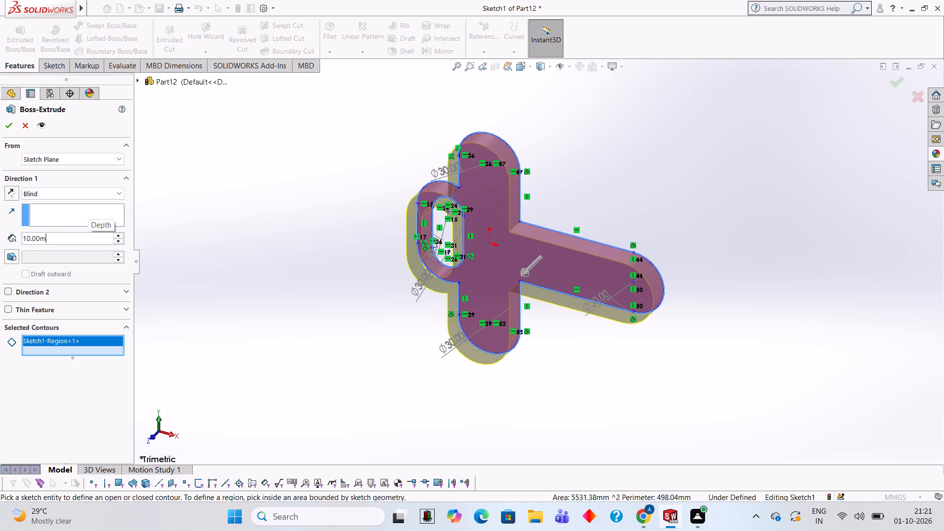
key(BackSpace)
key(BackSpace)
key(BackSpace)
key(BackSpace)
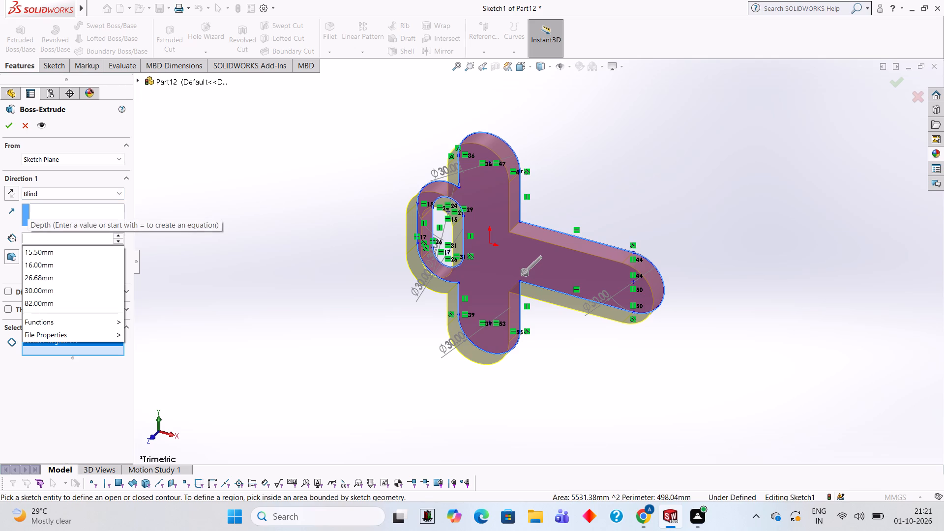
text(20)
key(Return)
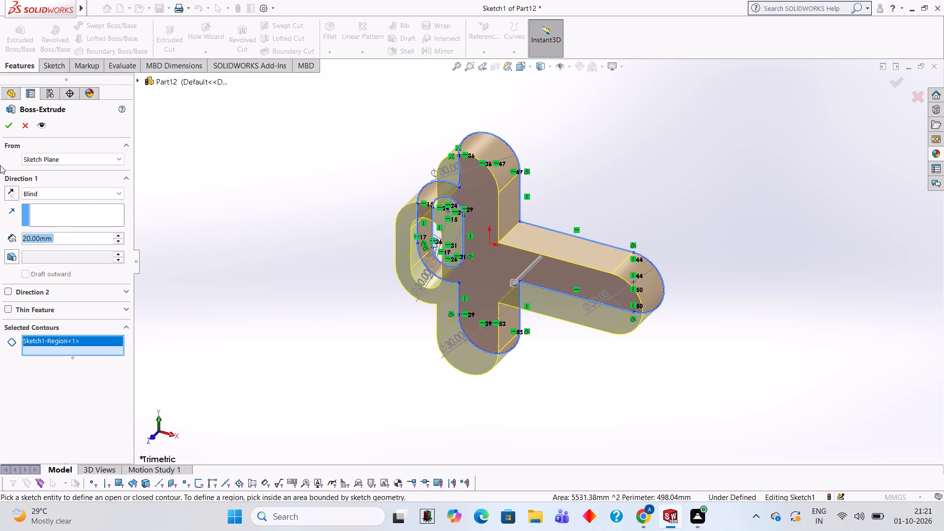
click(6, 122)
click(213, 226)
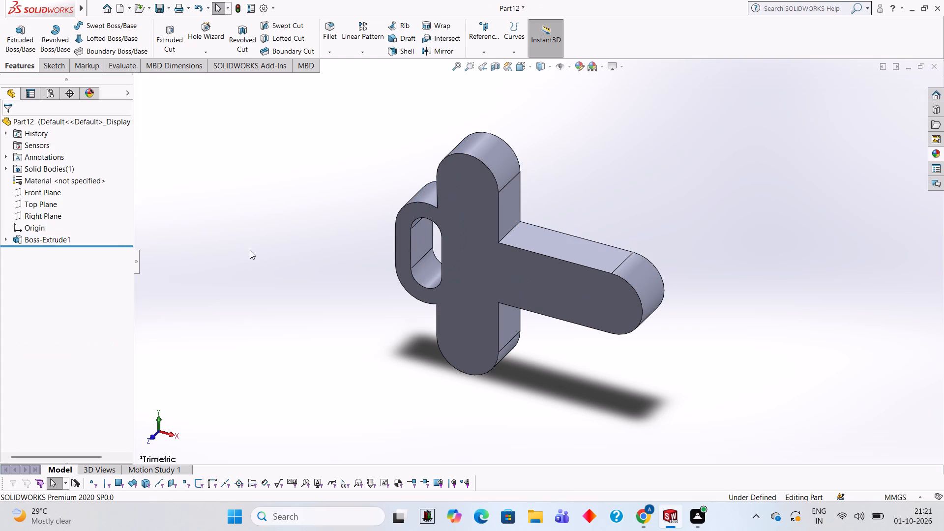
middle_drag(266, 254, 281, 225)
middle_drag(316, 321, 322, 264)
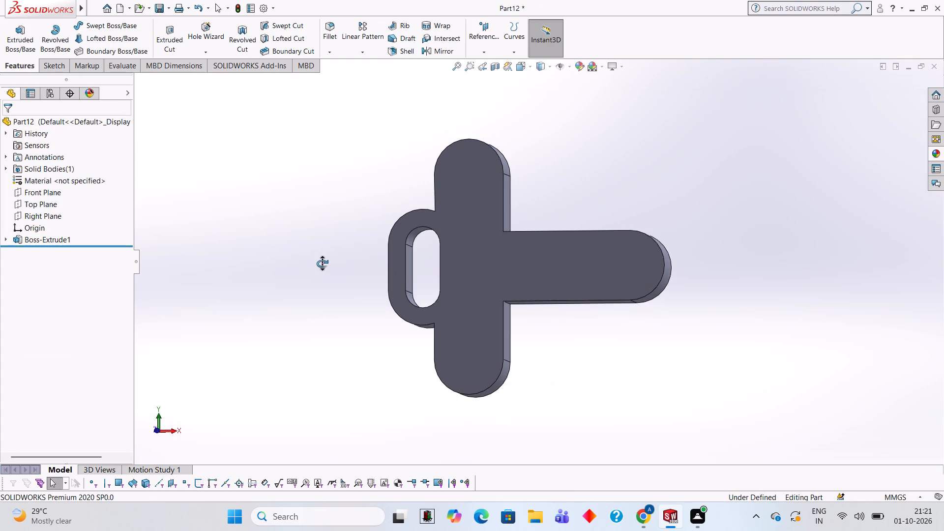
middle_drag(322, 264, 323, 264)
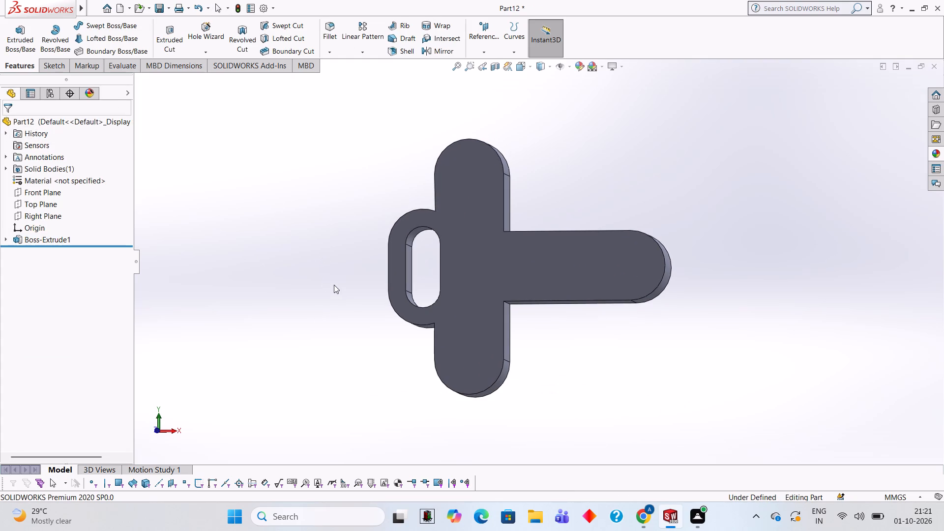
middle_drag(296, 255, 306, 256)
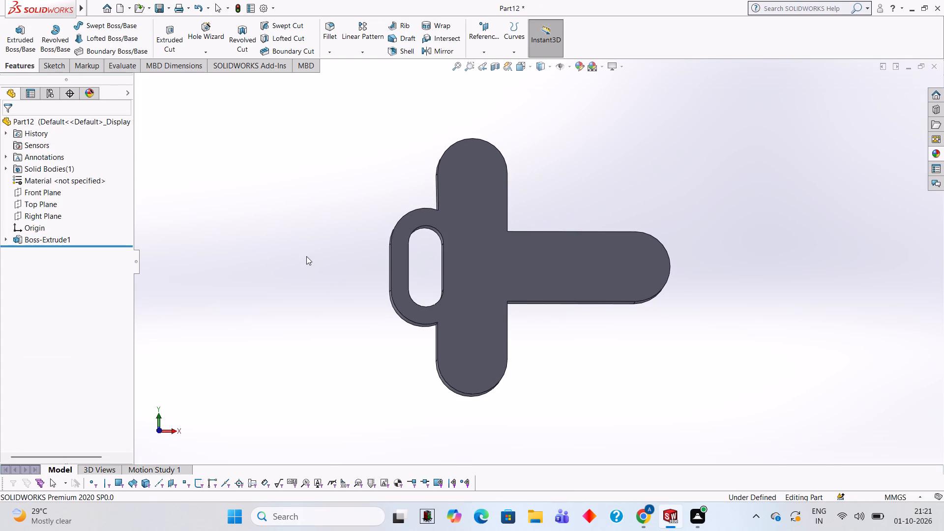
Sketch three 10 mm radius circles on the plate's front face, concentric with the upper, lower and right rounded ends.
middle_click(306, 256)
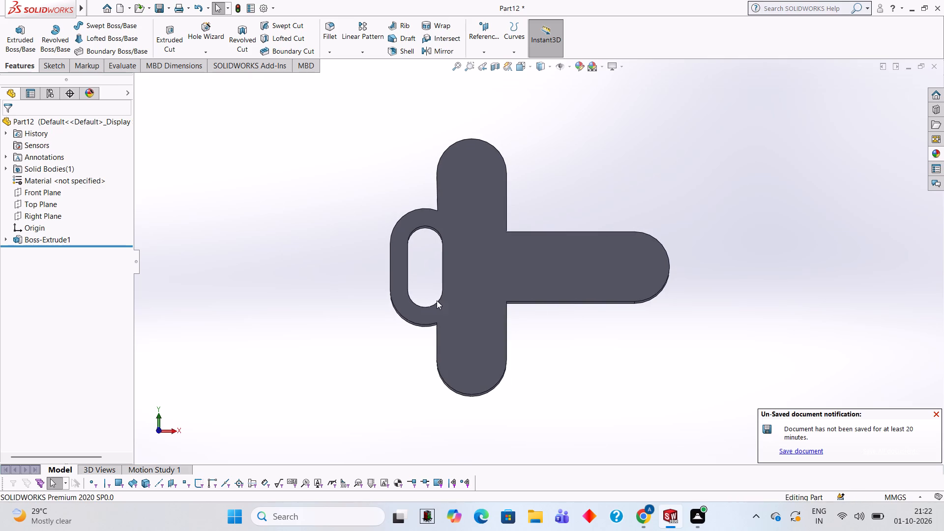
click(468, 264)
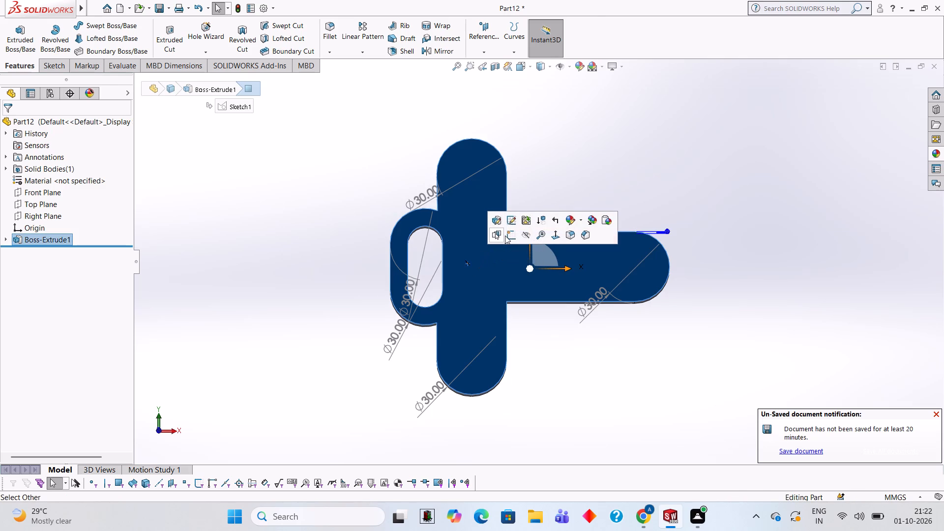
click(505, 236)
key(ctrl+8)
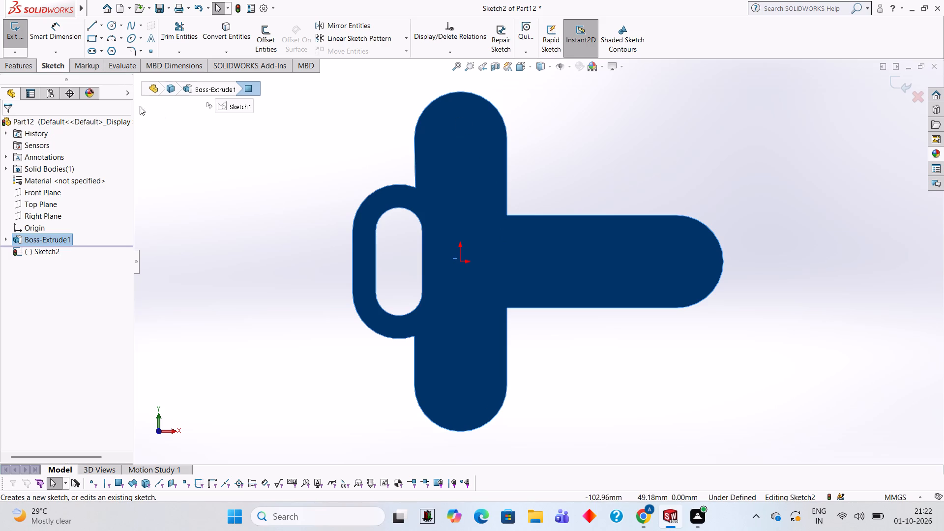
click(108, 28)
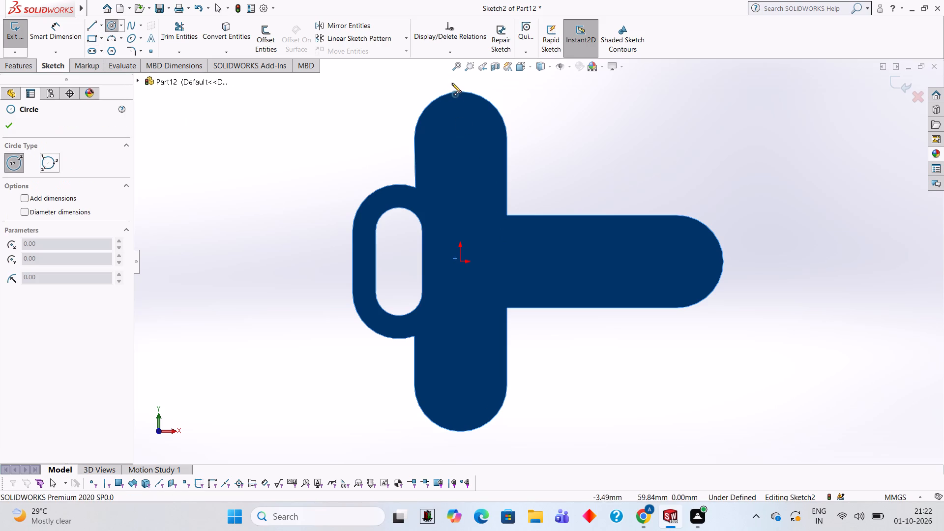
click(461, 139)
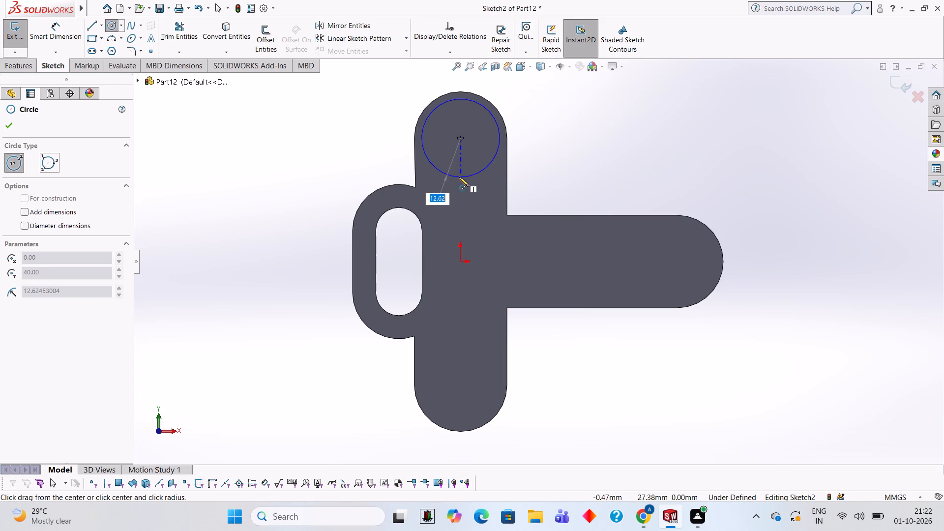
text(10)
key(Return)
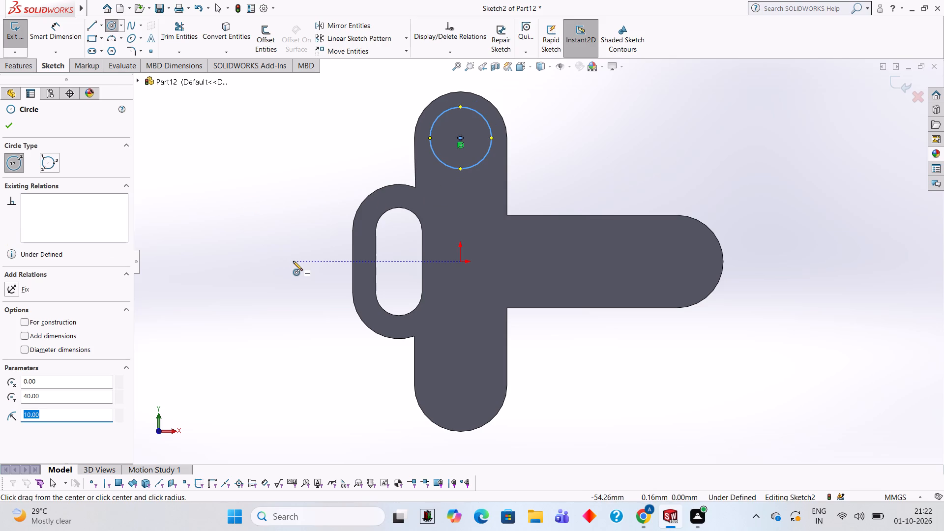
click(461, 385)
text(10)
key(Return)
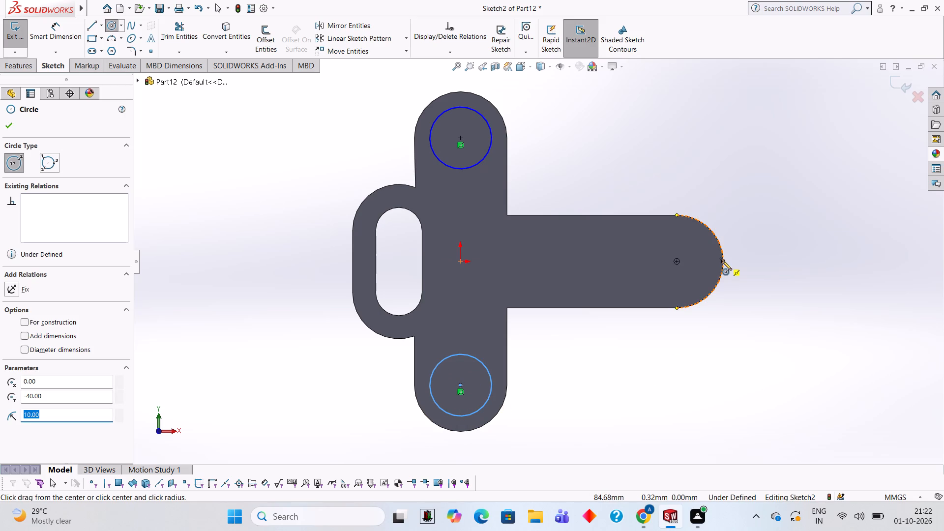
click(678, 263)
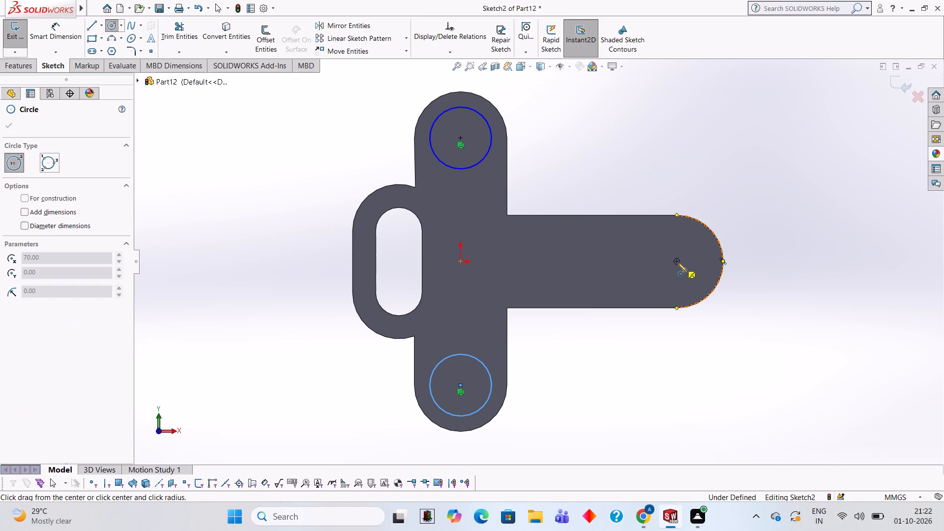
text(10)
key(Return)
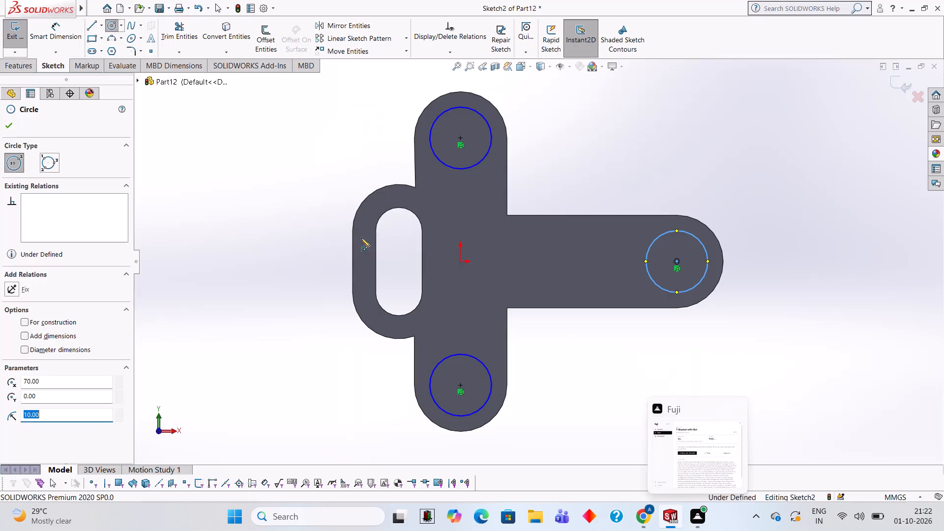
Cut the three circles into the plate as blind recesses 10 mm deep with Extruded Cut.
click(28, 65)
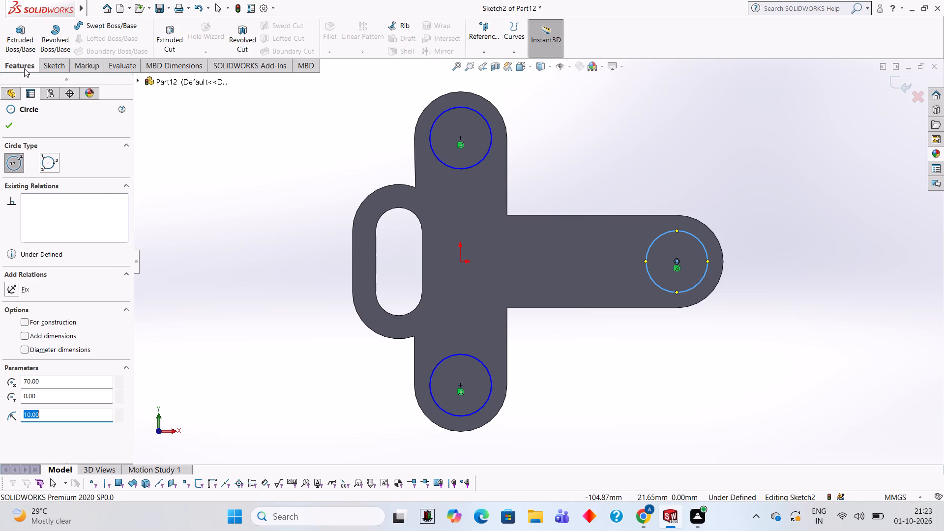
click(167, 43)
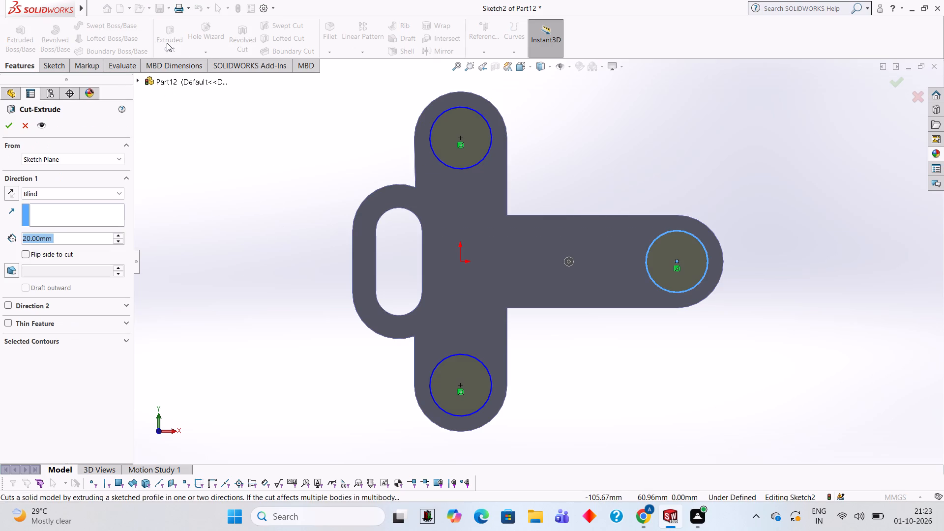
middle_drag(298, 169, 237, 185)
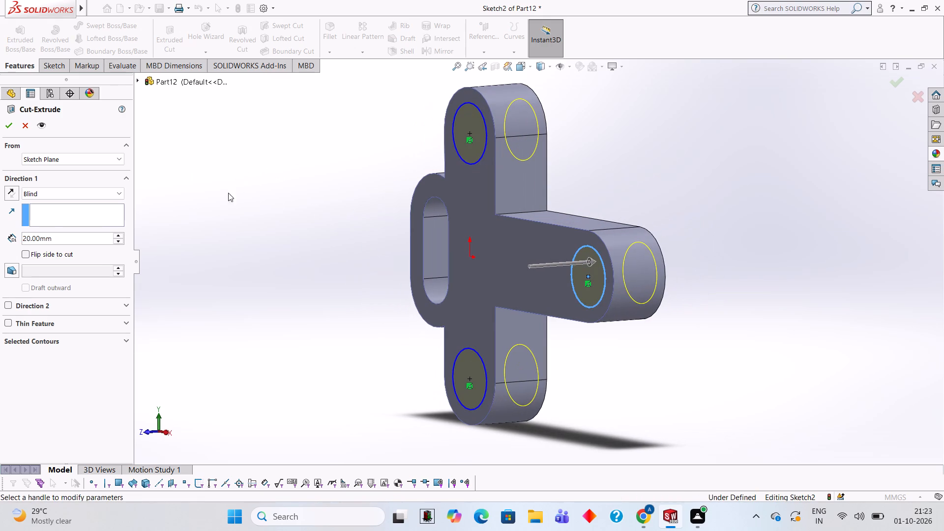
click(88, 243)
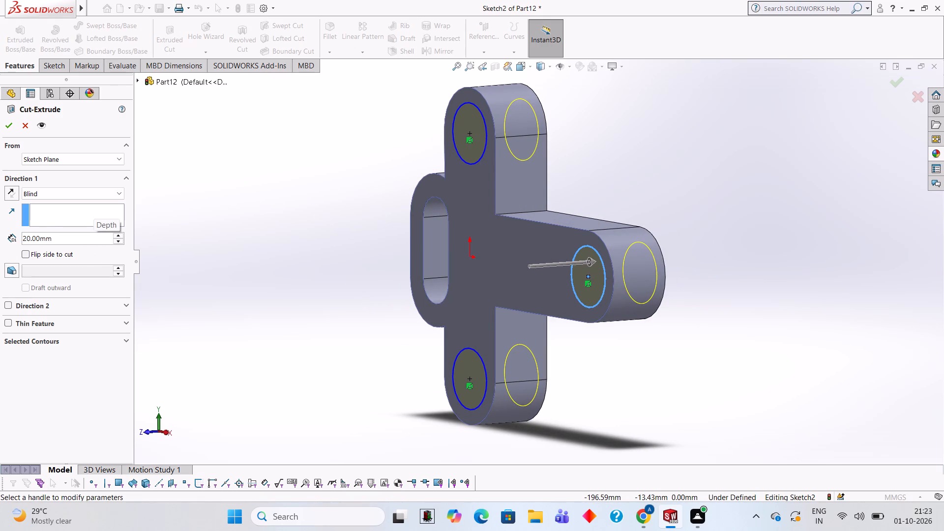
key(BackSpace)
key(BackSpace)
key(BackSpace)
key(BackSpace)
key(BackSpace)
key(BackSpace)
key(BackSpace)
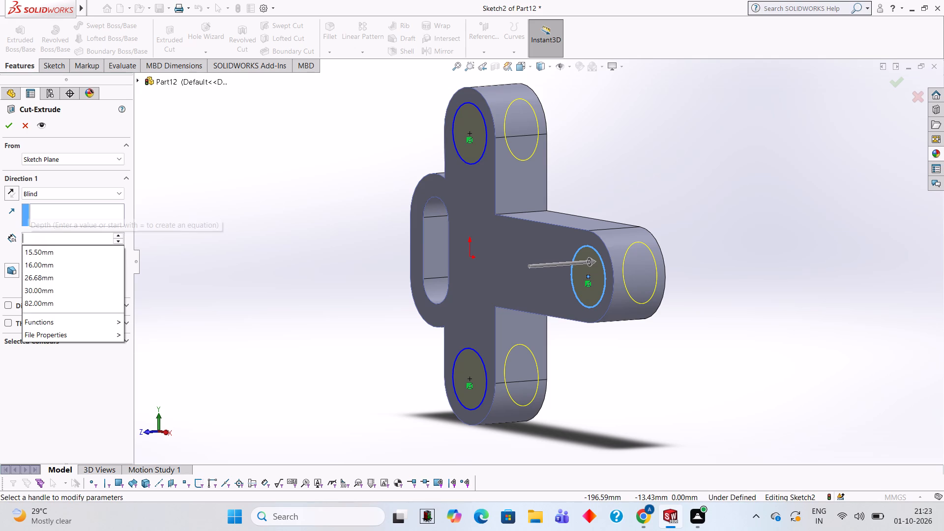
text(10)
key(Return)
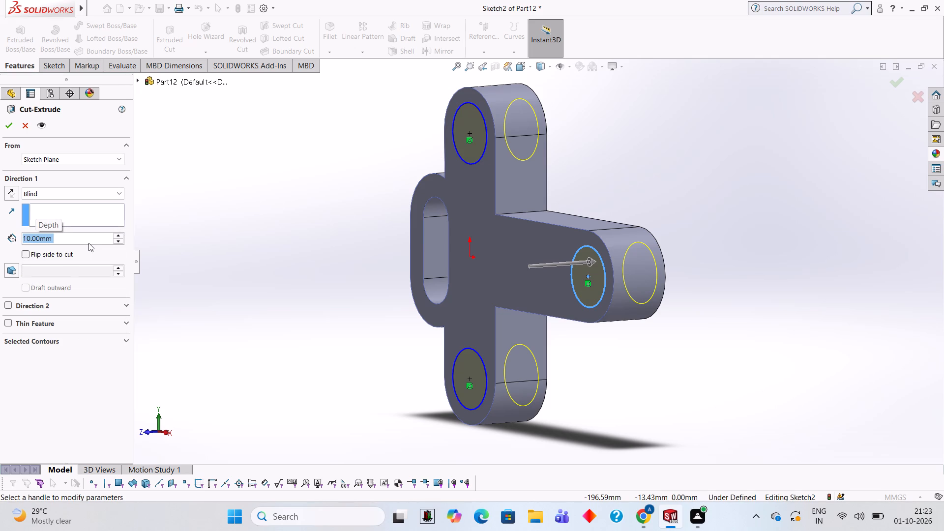
click(4, 129)
click(191, 203)
Examine the three circular recesses and the slot from several angles.
middle_drag(224, 215, 236, 221)
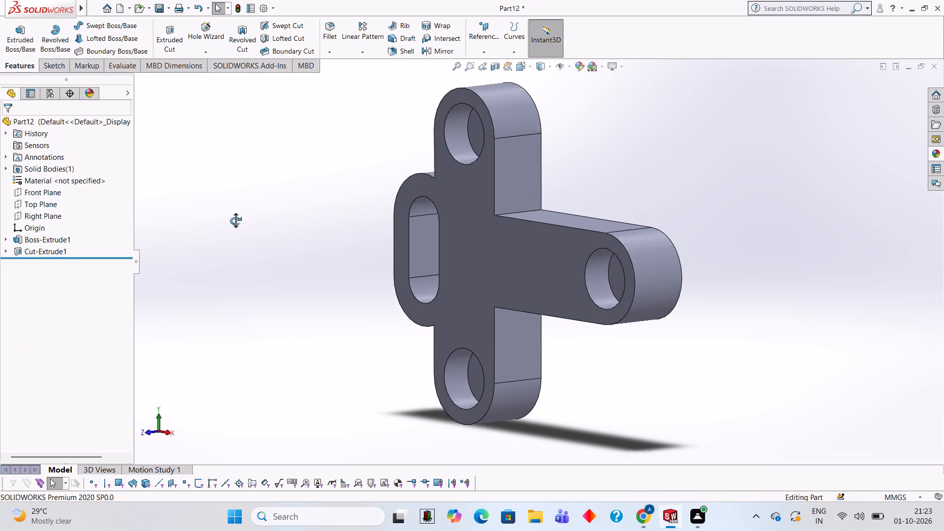
middle_drag(236, 221, 249, 227)
middle_drag(215, 212, 251, 179)
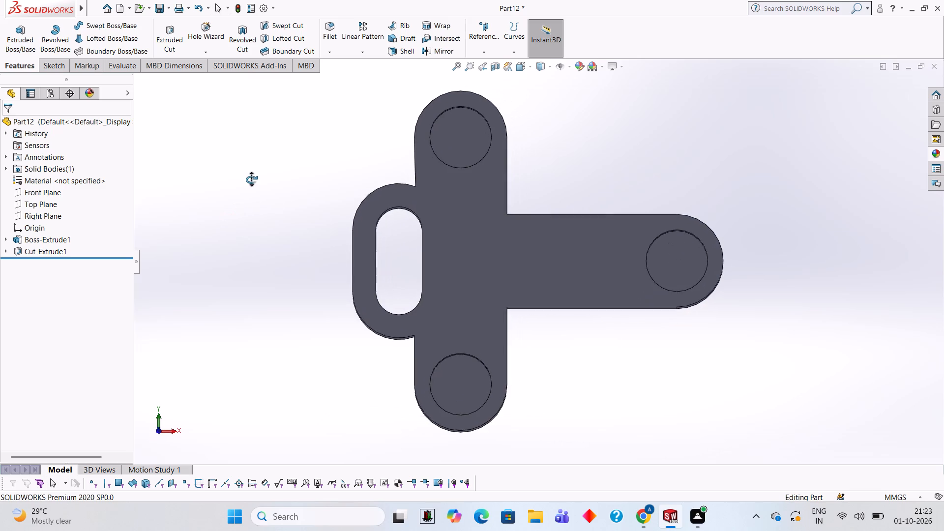
middle_drag(251, 179, 252, 179)
middle_drag(252, 179, 230, 176)
middle_drag(230, 176, 229, 193)
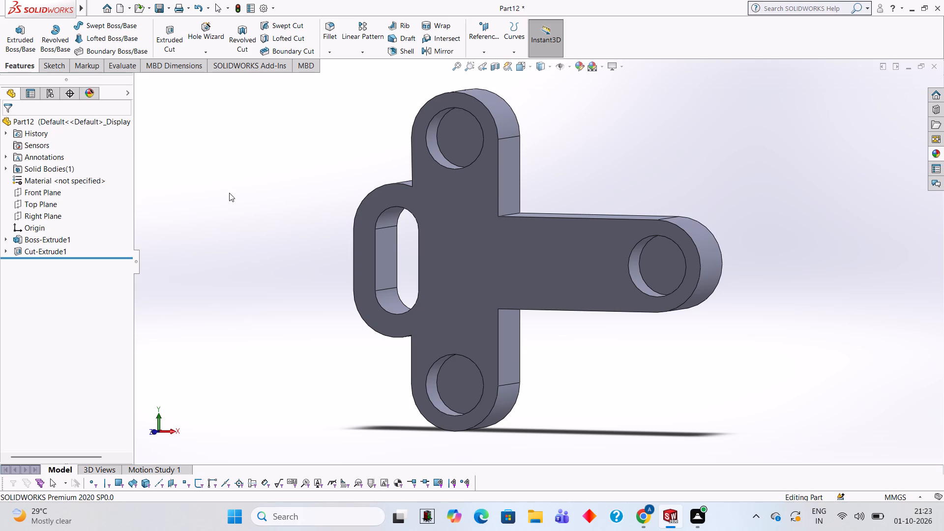
middle_drag(234, 195, 245, 201)
scroll(233, 195, down, 1)
middle_drag(233, 195, 241, 199)
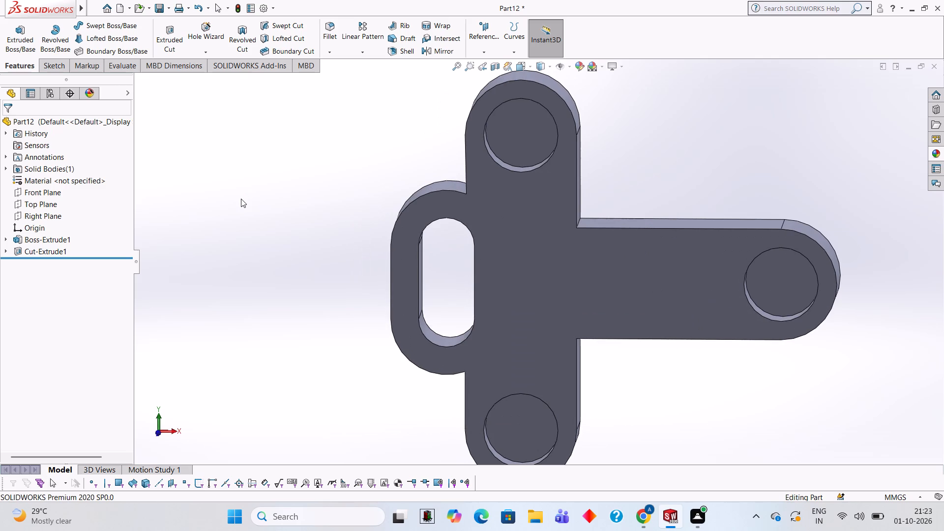
scroll(241, 199, up, 2)
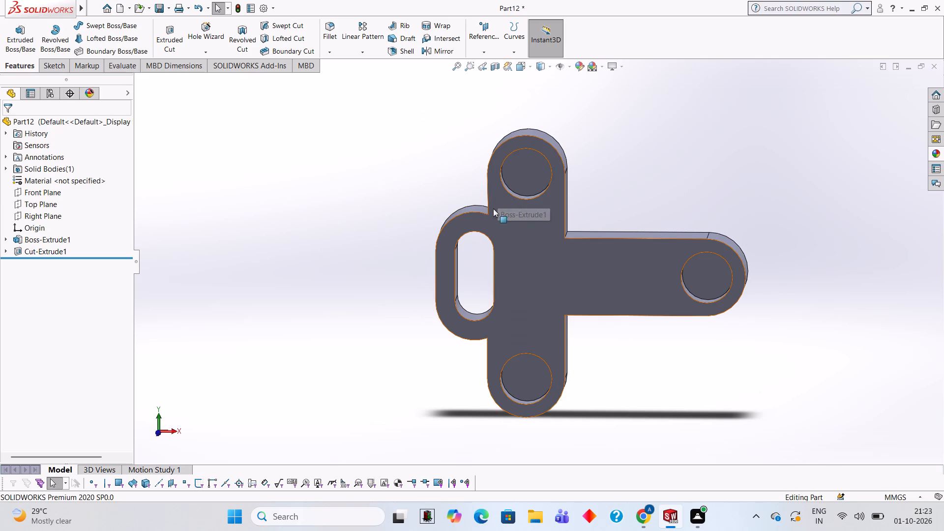
Sketch three 5 mm radius circles on the upper recess's floor plane, concentric with the upper, lower and right recesses.
click(519, 168)
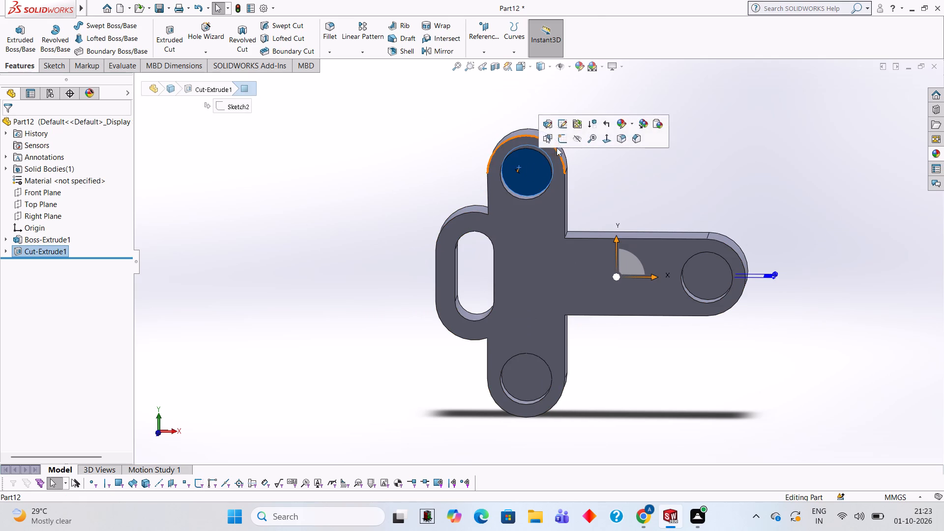
click(560, 142)
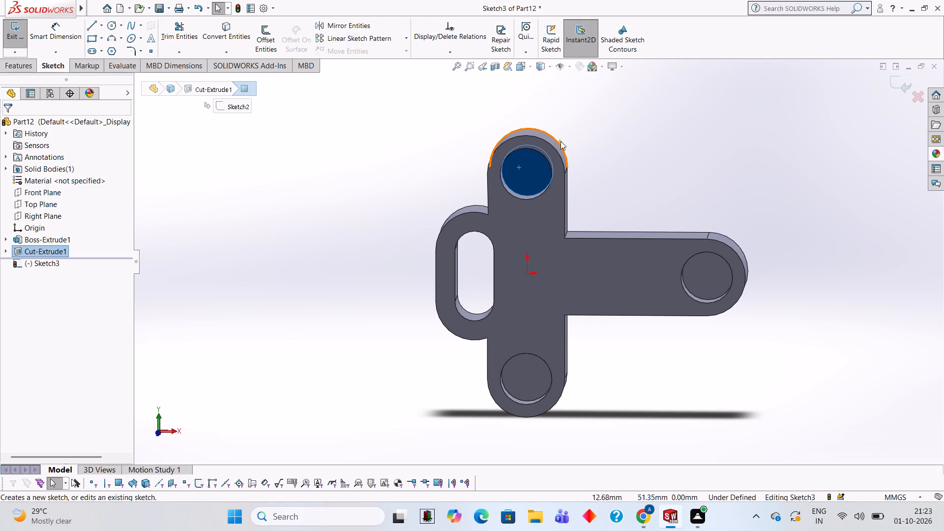
key(ctrl+8)
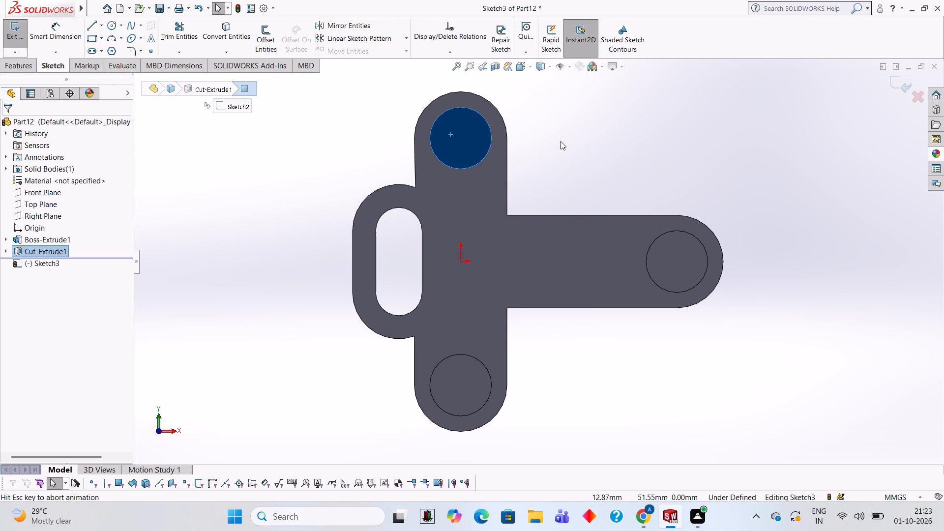
click(110, 29)
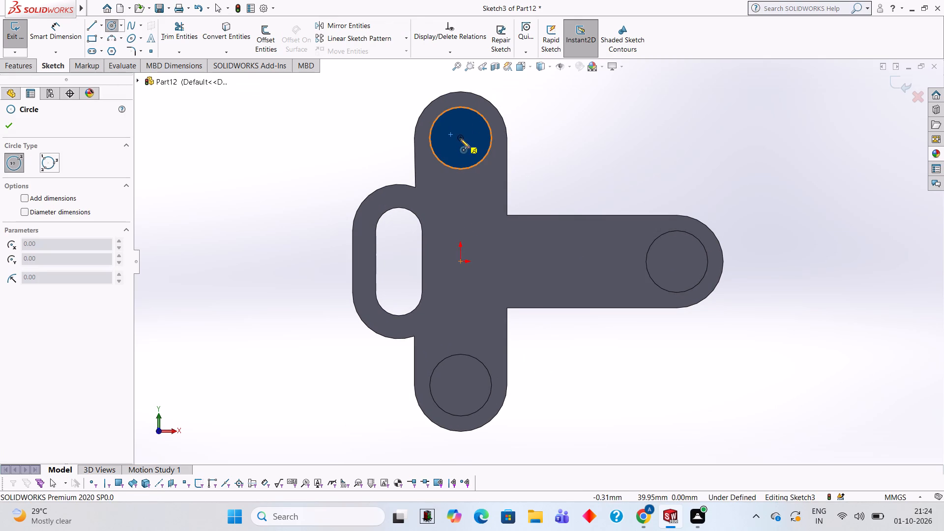
click(460, 139)
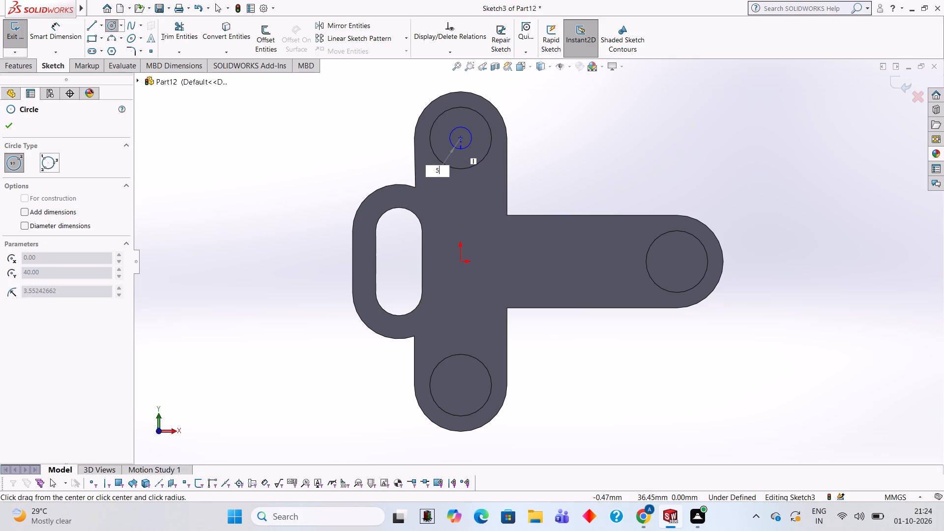
key(5)
key(Return)
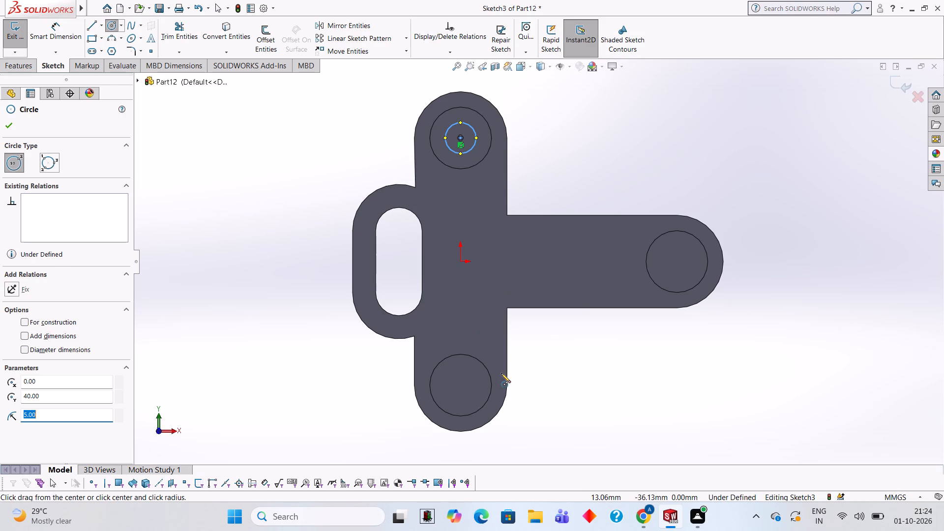
click(460, 384)
key(5)
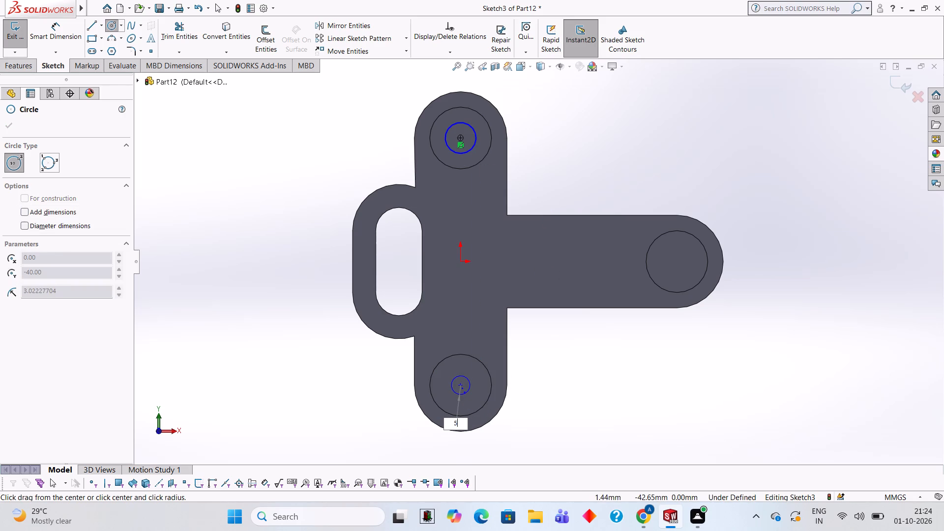
key(Return)
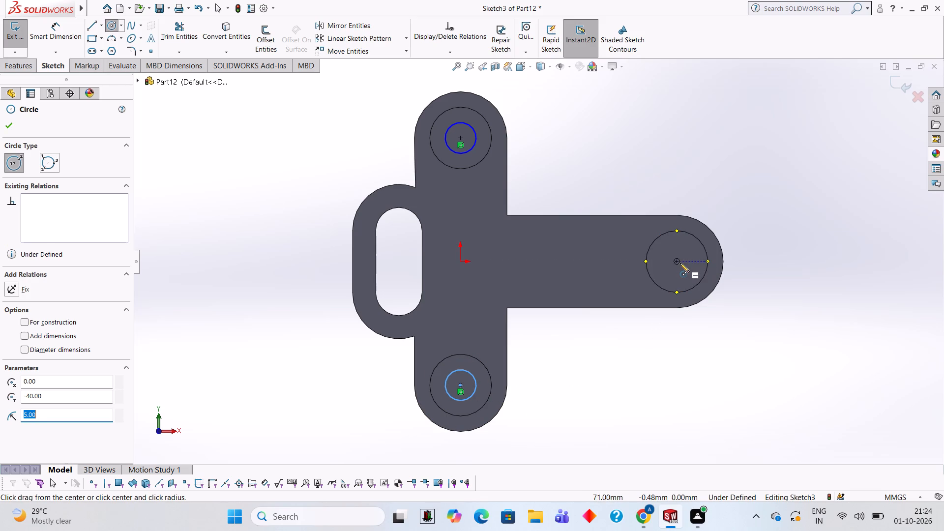
click(678, 262)
key(5)
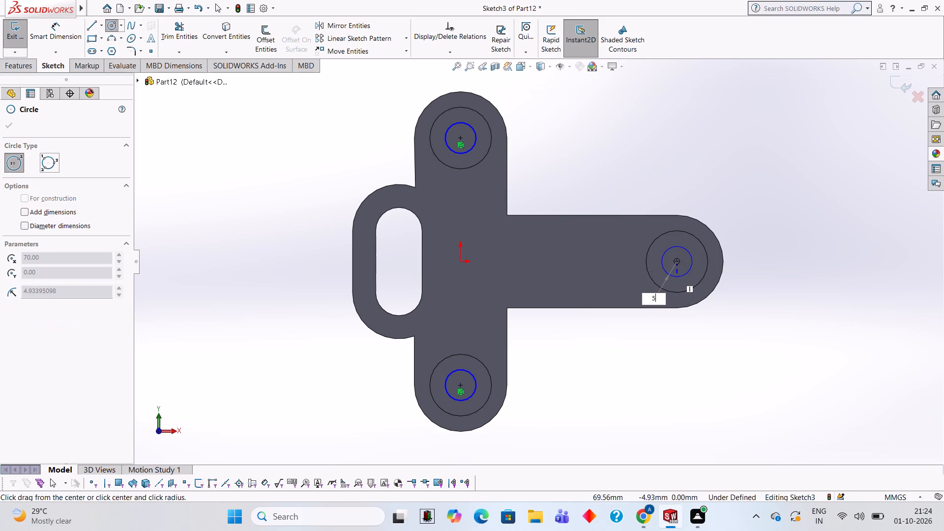
key(Return)
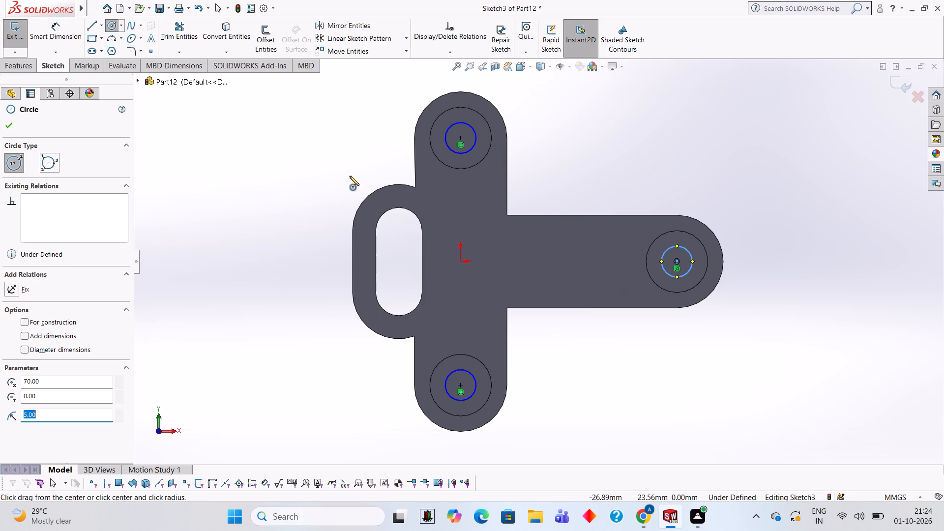
Cut the three 5 mm radius circles 10 mm deep as blind holes from the recess floors with Extruded Cut.
click(31, 64)
click(183, 27)
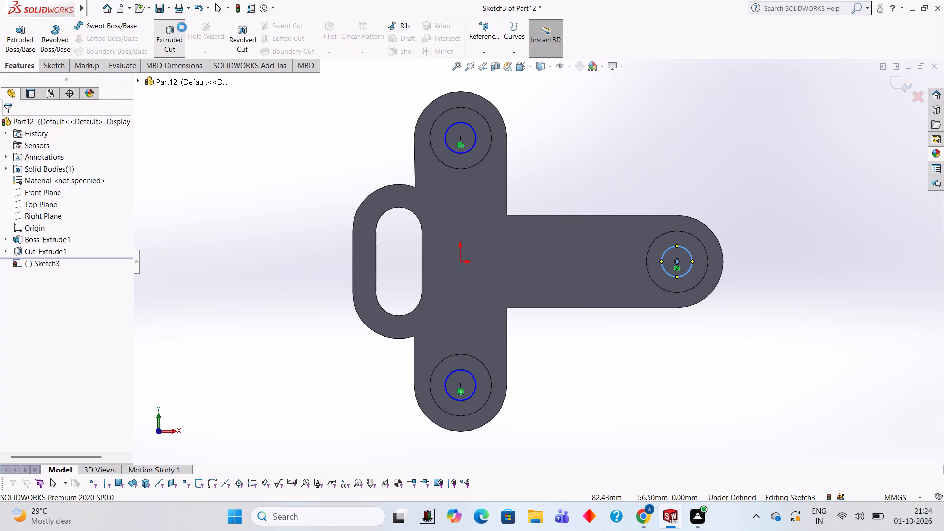
middle_drag(308, 162, 242, 170)
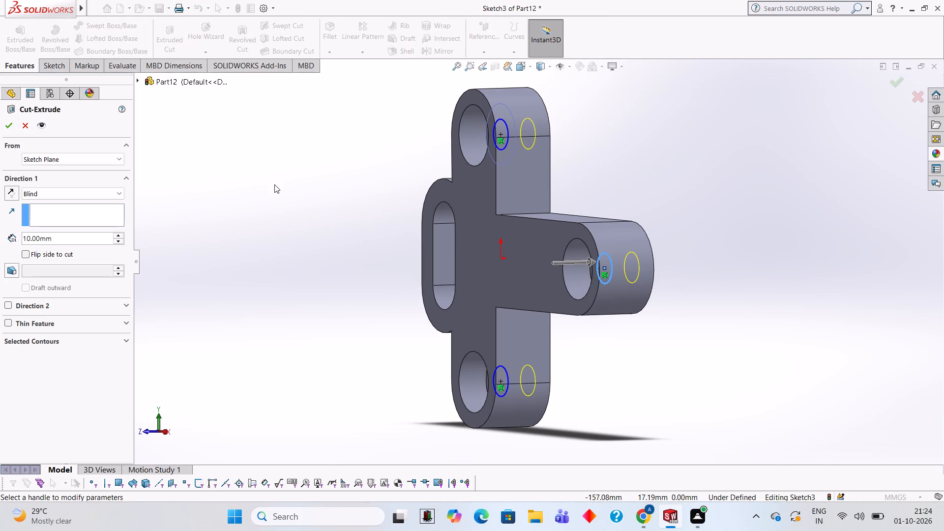
middle_drag(332, 187, 297, 183)
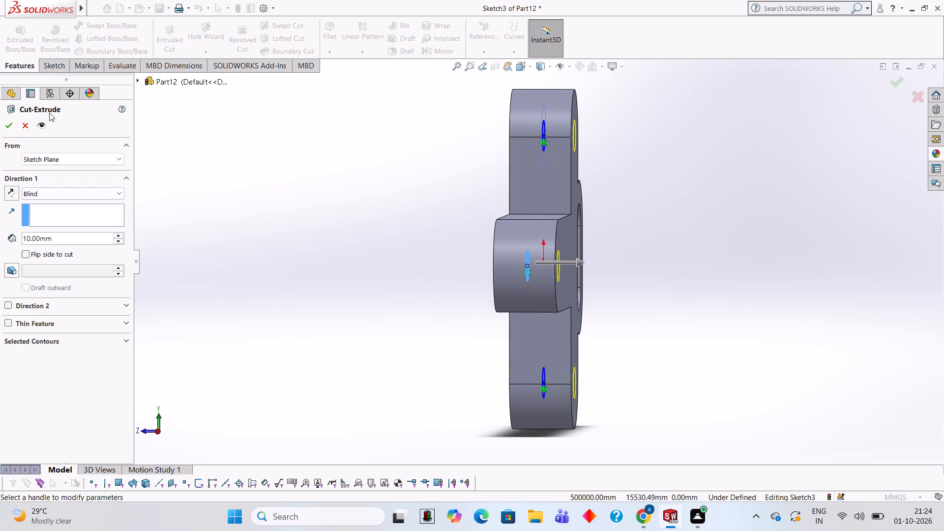
click(13, 119)
click(216, 193)
middle_drag(219, 194, 269, 215)
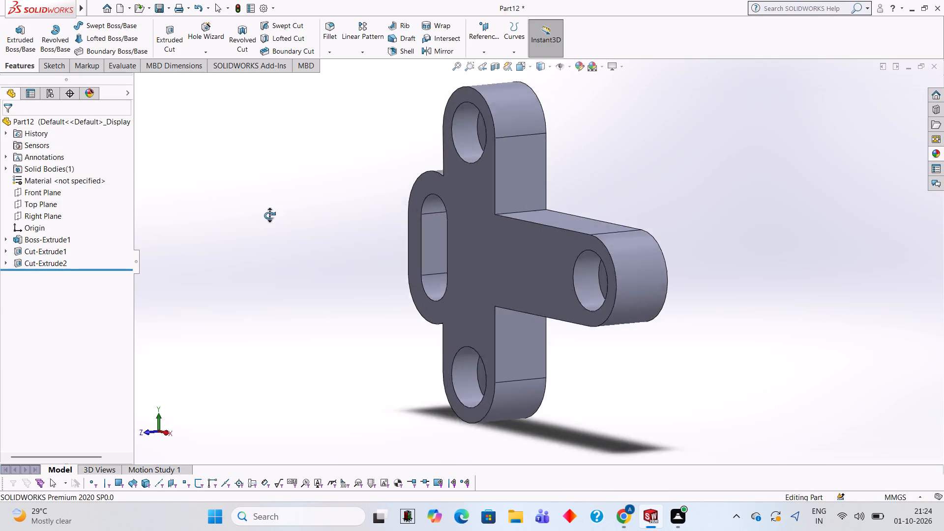
Apply the Blue LED appearance to the entire plate body.
middle_drag(269, 215, 314, 221)
scroll(314, 221, up, 1)
middle_drag(314, 221, 307, 176)
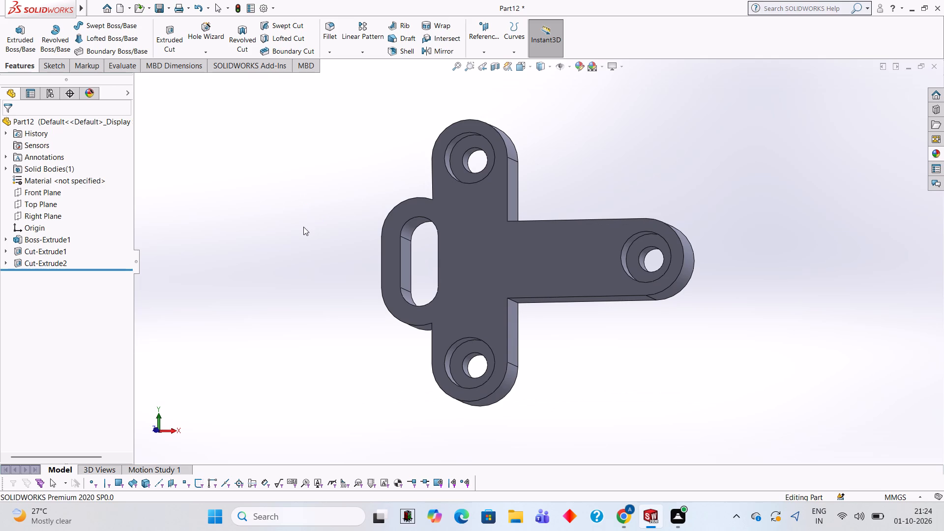
middle_drag(342, 247, 321, 308)
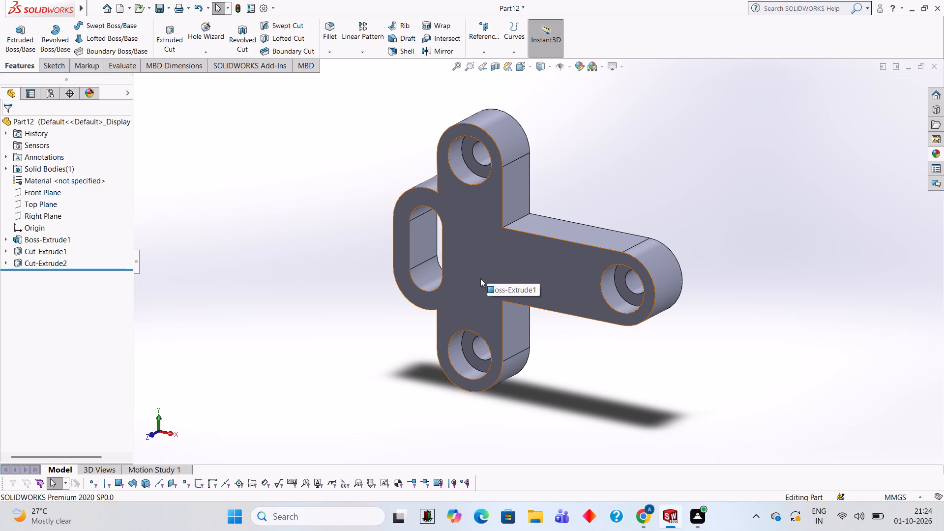
scroll(480, 278, up, 1)
middle_drag(480, 278, 488, 278)
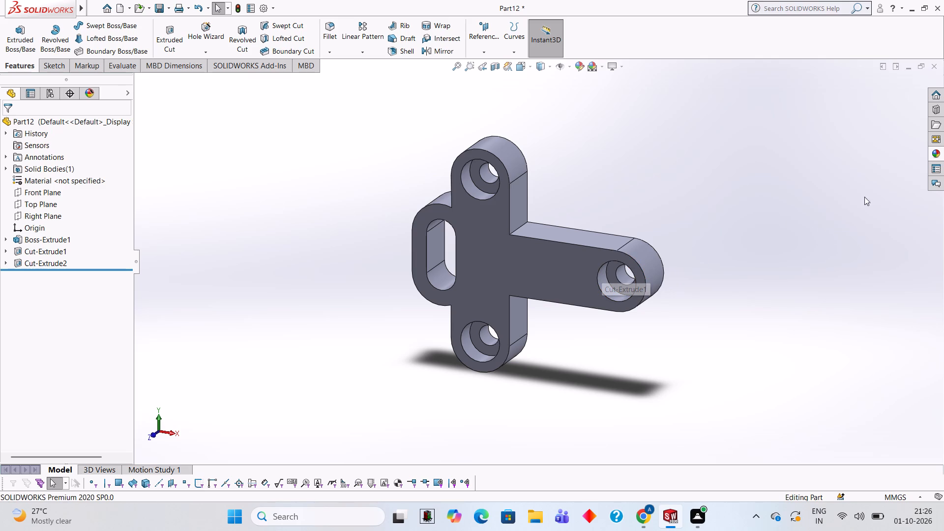
click(933, 156)
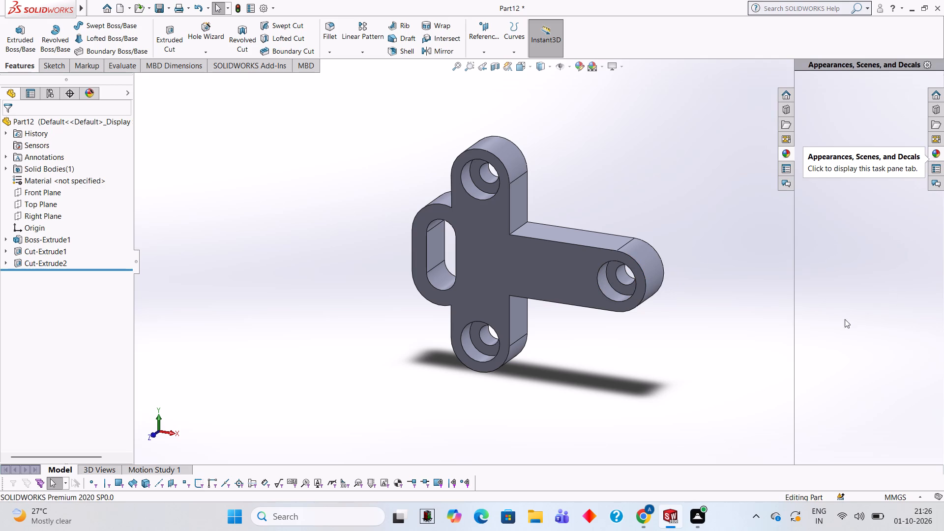
drag(840, 347, 522, 238)
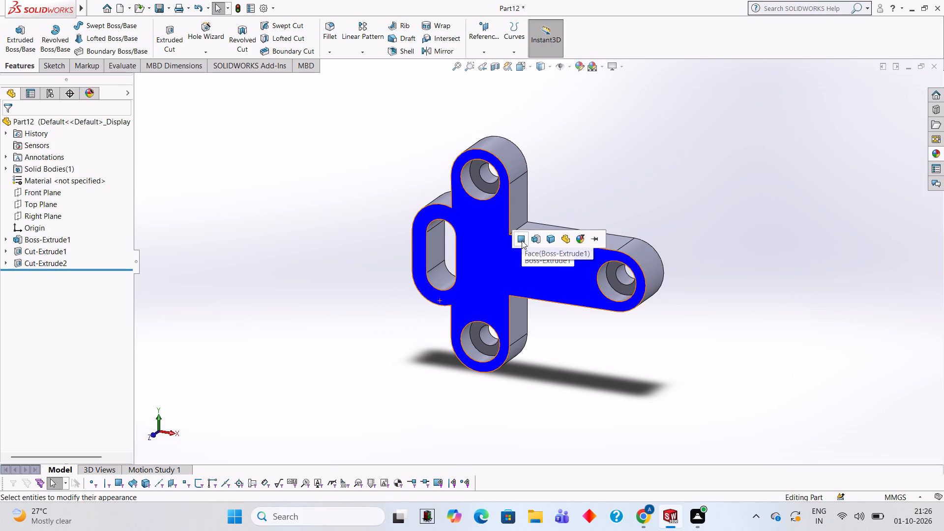
click(546, 242)
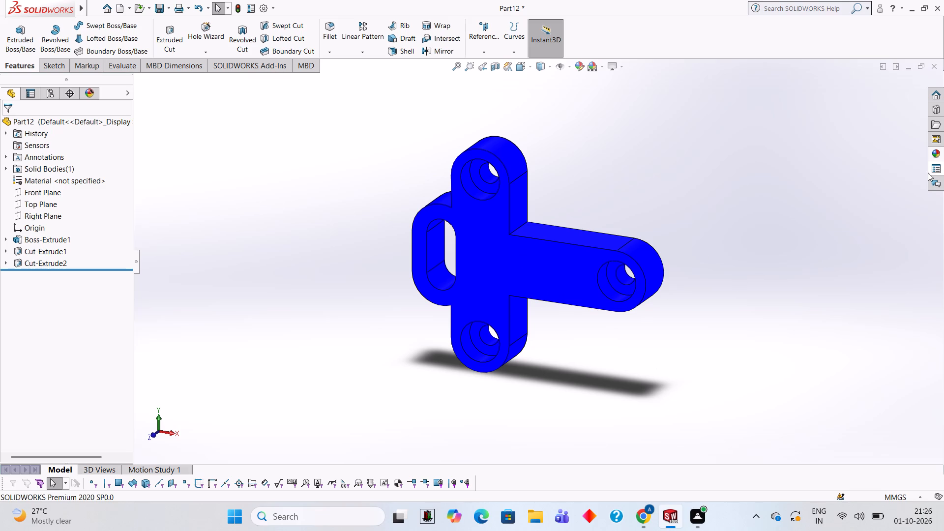
Apply the Yellow LED appearance to the slot's outer straight inner wall and its upper rounded wall, face by face.
click(938, 155)
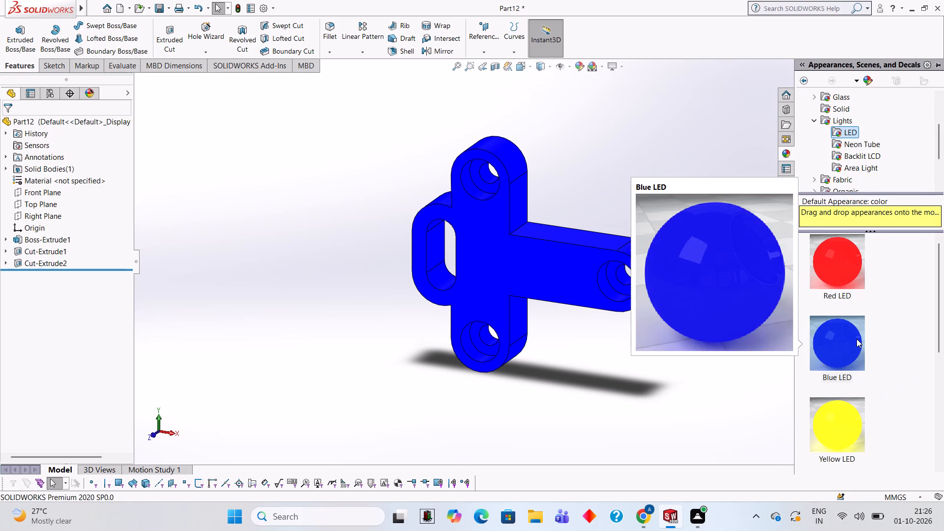
drag(853, 421, 520, 322)
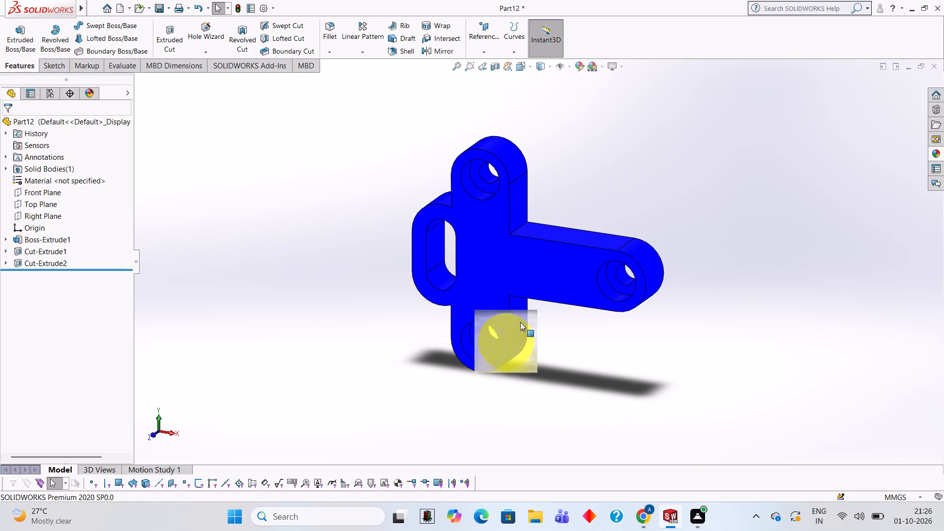
drag(520, 322, 437, 239)
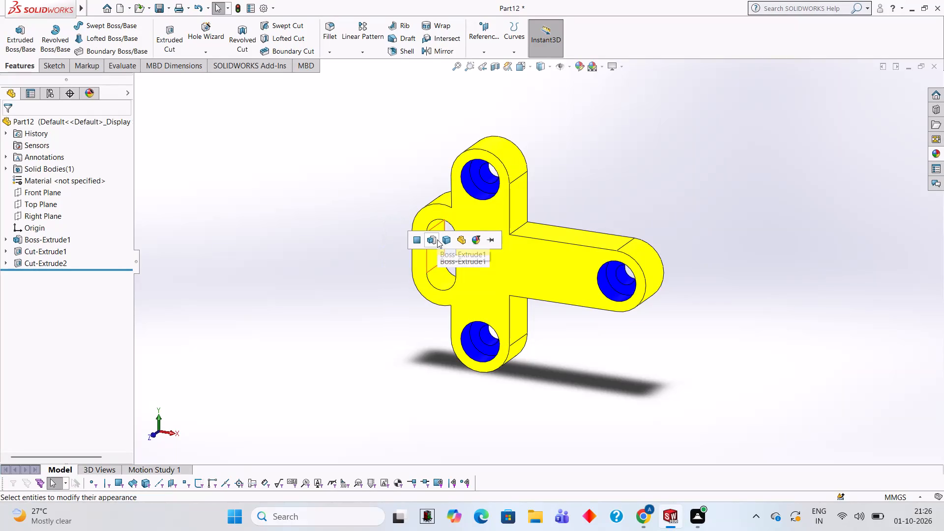
click(422, 237)
middle_drag(447, 264, 459, 270)
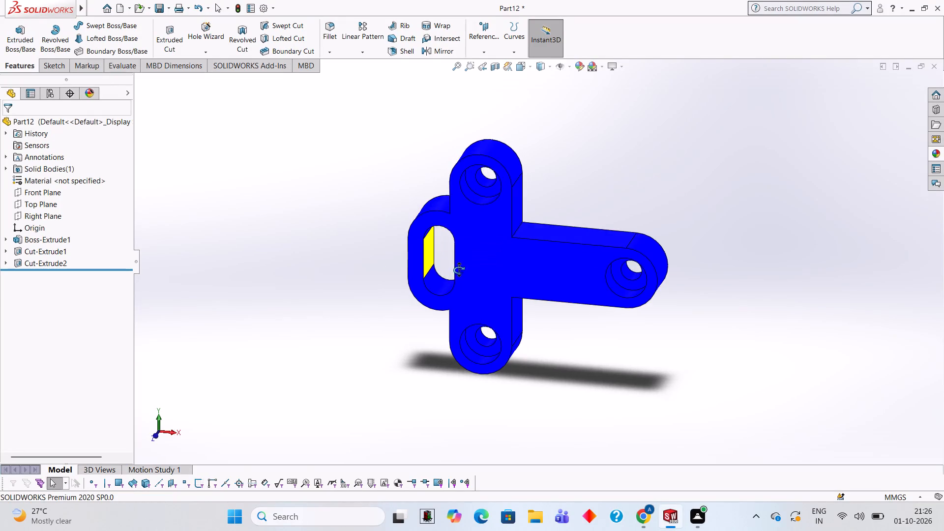
middle_drag(459, 270, 434, 256)
scroll(434, 256, down, 4)
middle_drag(461, 246, 464, 228)
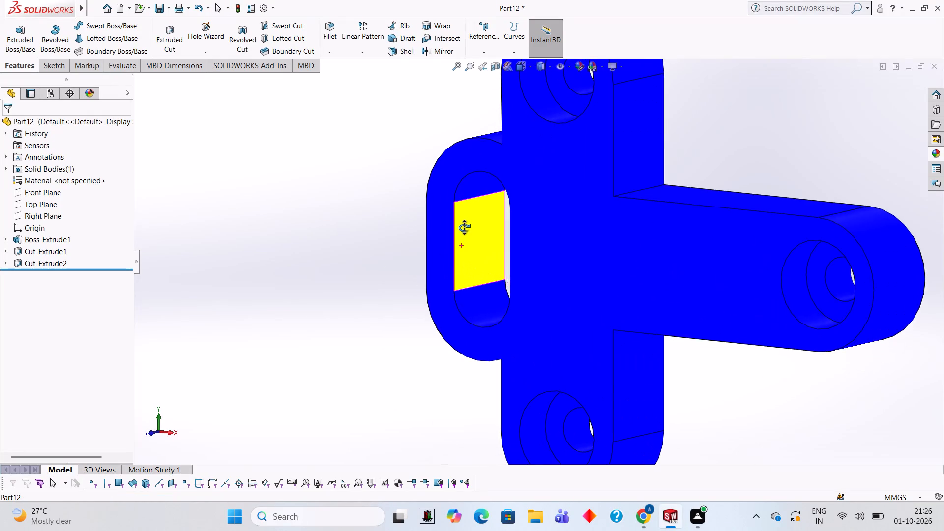
middle_drag(464, 228, 465, 215)
click(940, 157)
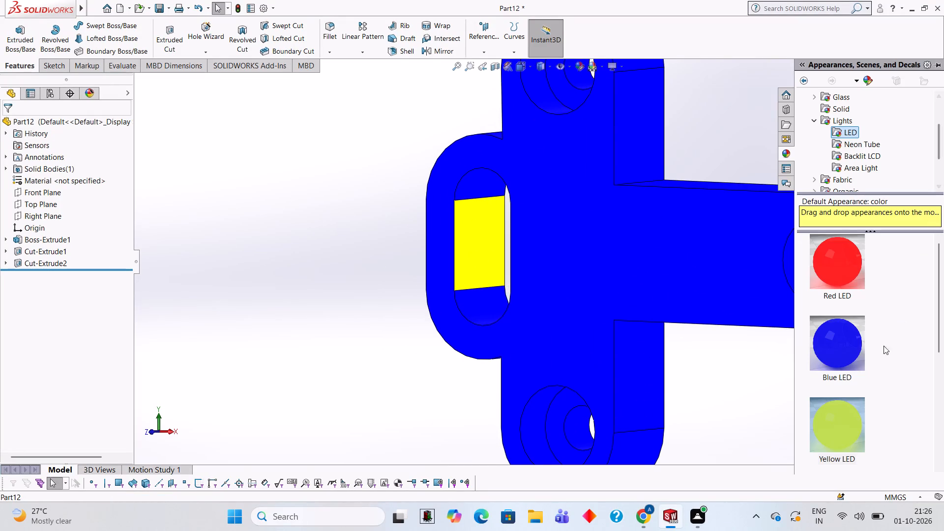
drag(838, 430, 485, 198)
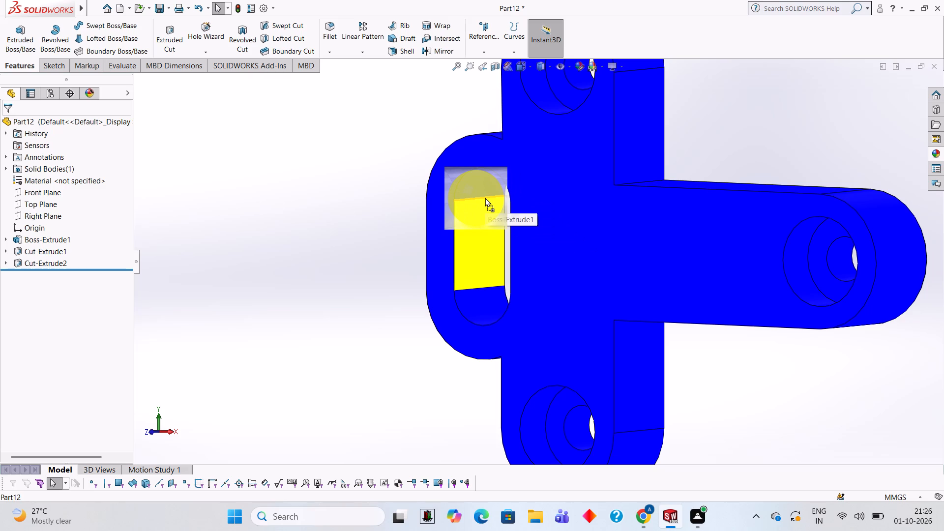
drag(485, 198, 485, 191)
click(485, 191)
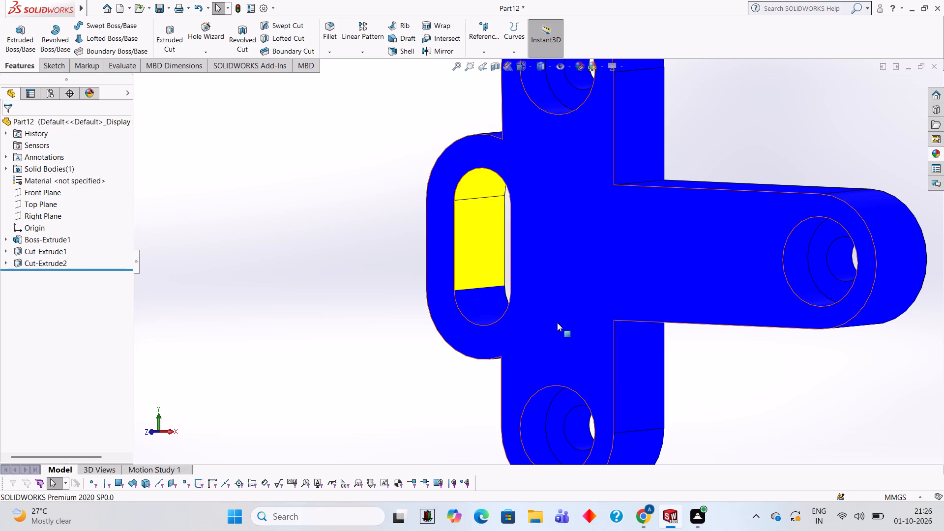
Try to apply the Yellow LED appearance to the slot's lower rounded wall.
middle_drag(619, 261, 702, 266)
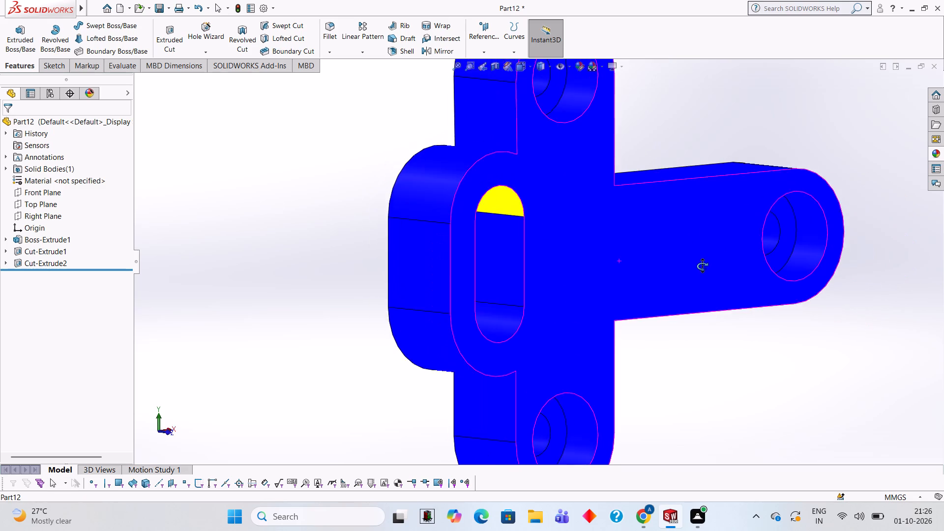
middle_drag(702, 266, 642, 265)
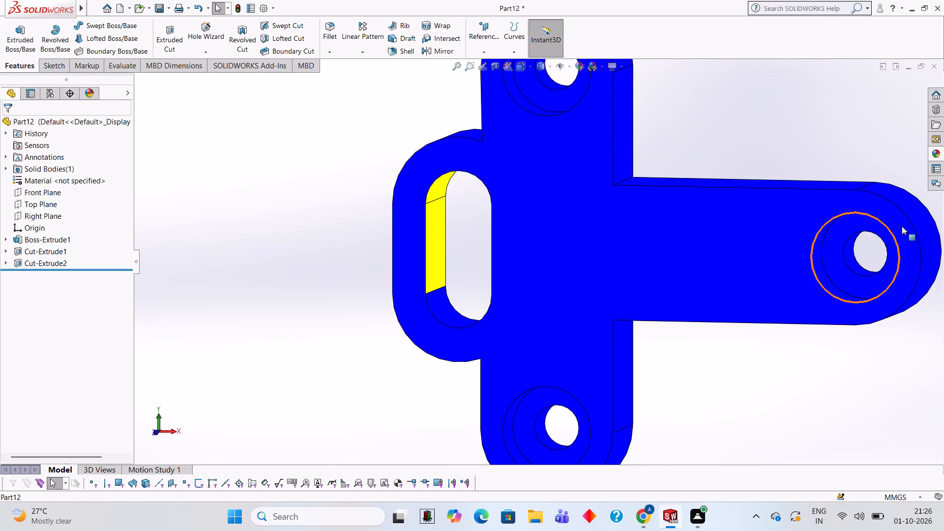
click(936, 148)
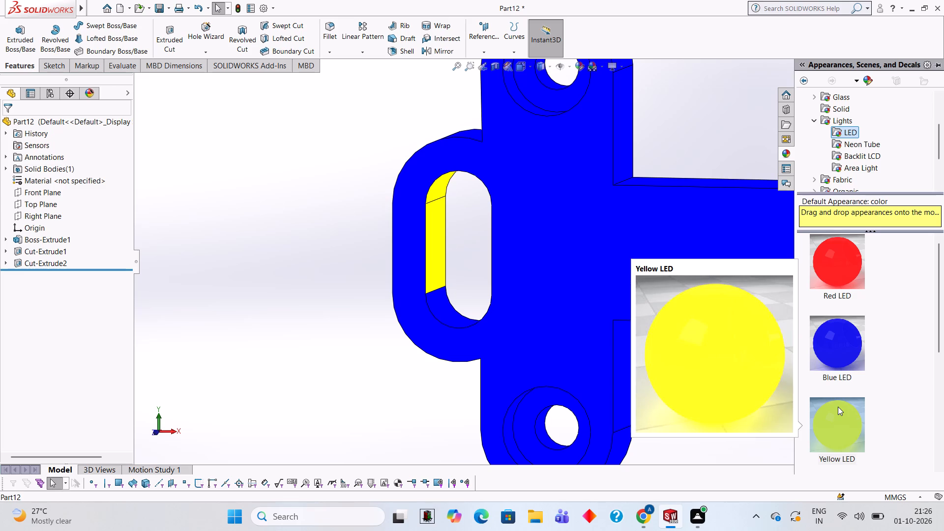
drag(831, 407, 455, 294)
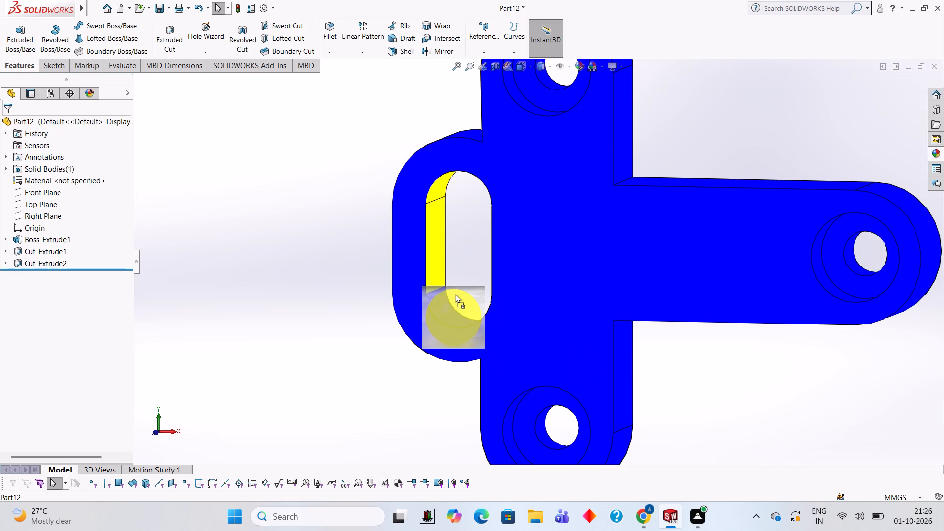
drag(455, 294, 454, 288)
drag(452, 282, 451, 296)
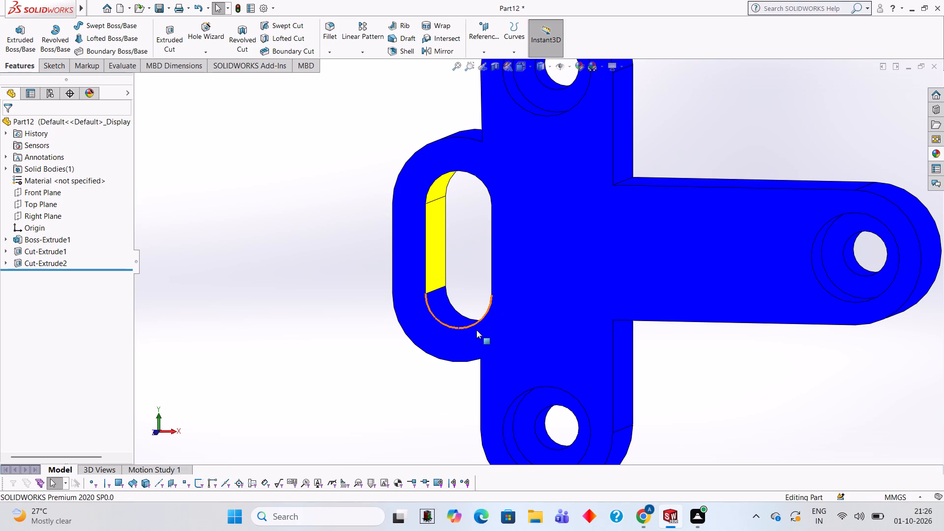
Apply the Yellow LED appearance to the slot's lower rounded wall and its remaining straight wall nearest the plate's centre.
middle_drag(567, 255, 566, 296)
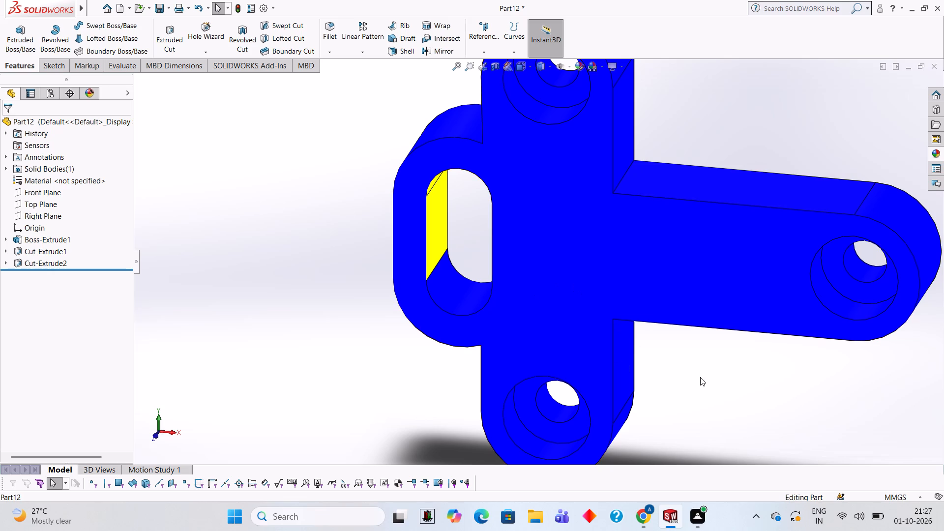
click(933, 150)
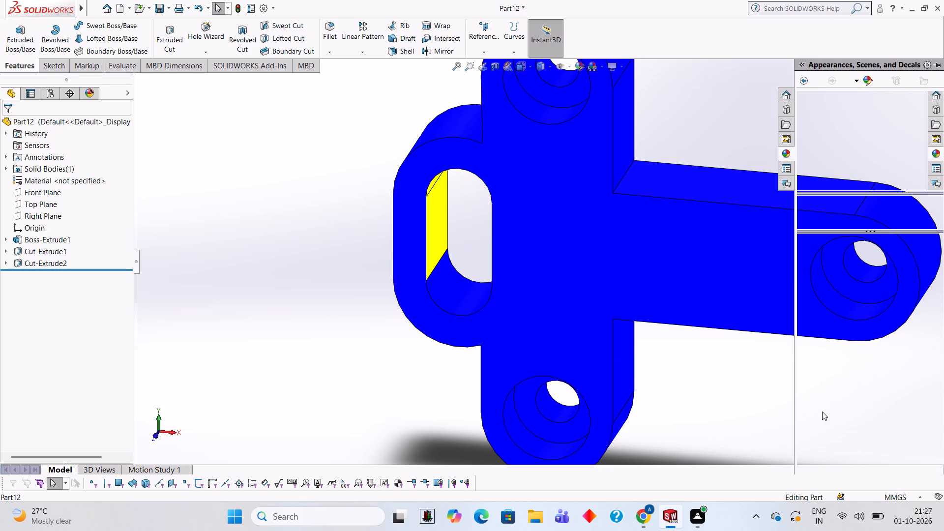
drag(823, 412, 451, 274)
click(451, 274)
middle_drag(482, 305, 545, 283)
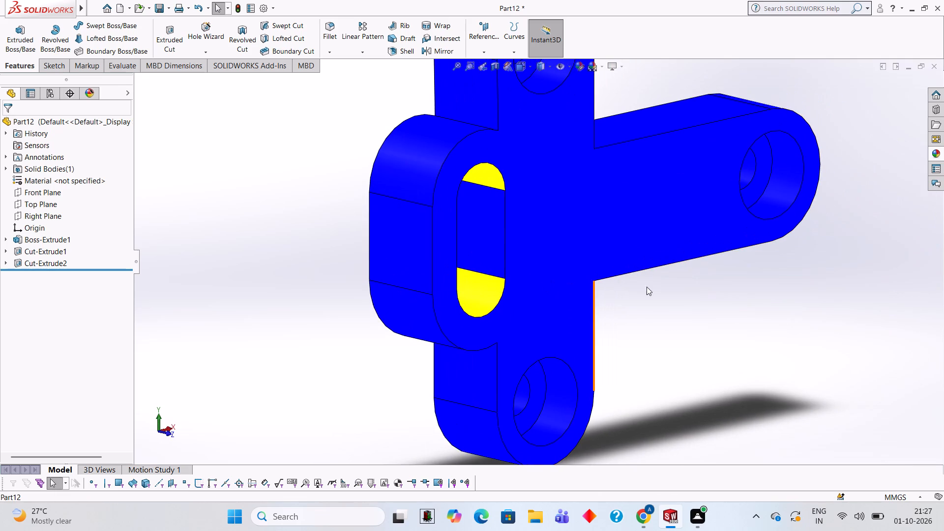
click(935, 156)
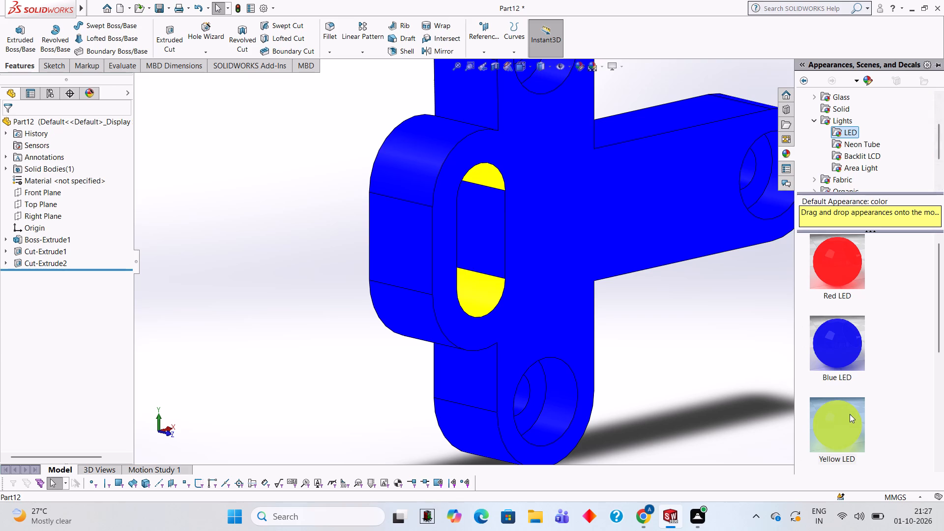
drag(850, 415, 498, 222)
click(498, 222)
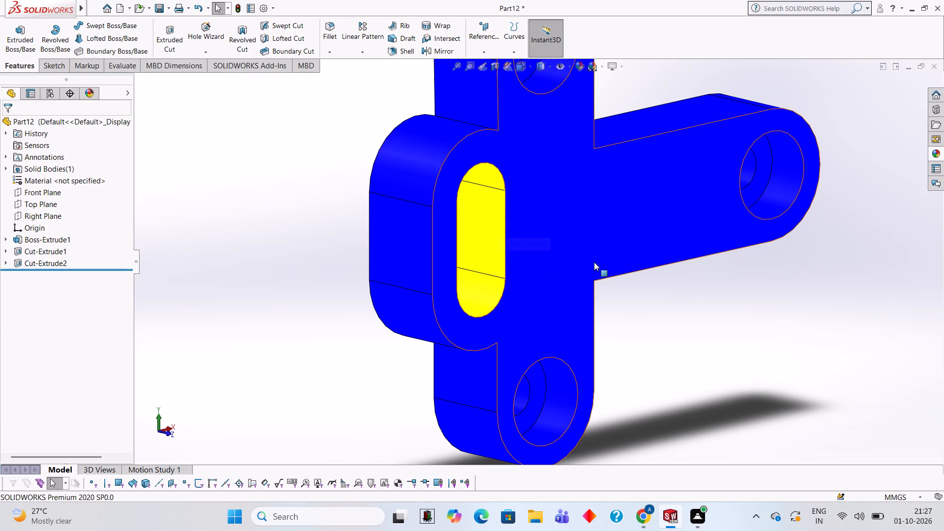
Apply the Red LED appearance to the cylindrical wall of the small hole in the plate's upper arm.
middle_drag(640, 254, 564, 246)
scroll(598, 179, up, 1)
scroll(599, 129, up, 1)
scroll(598, 113, down, 2)
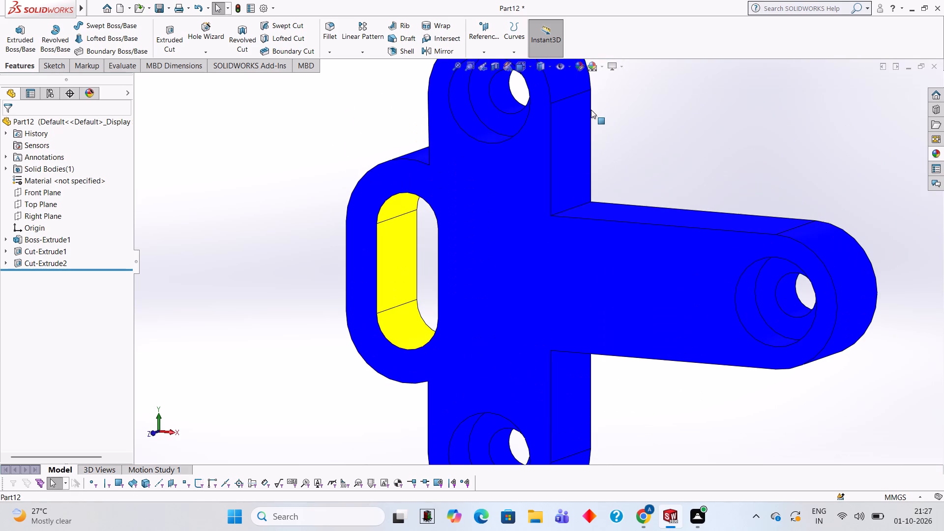
scroll(591, 110, up, 1)
click(935, 149)
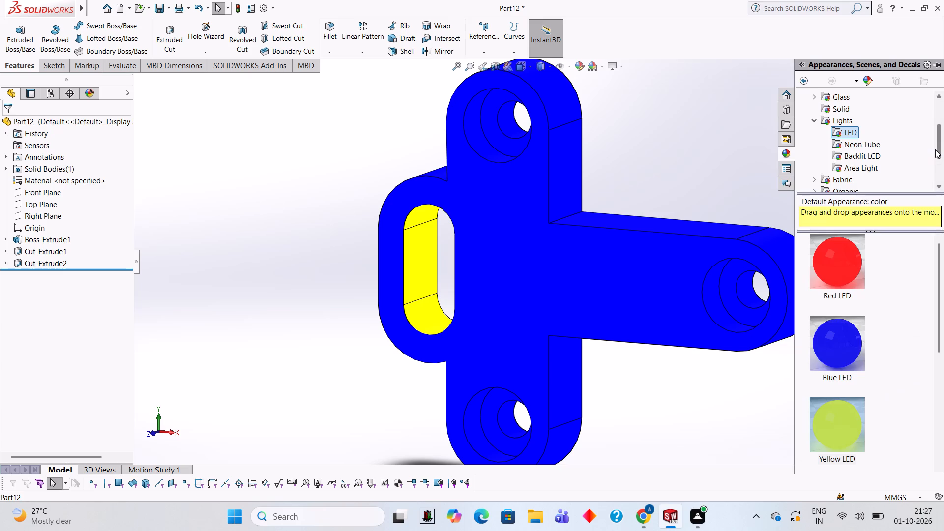
drag(843, 259, 549, 145)
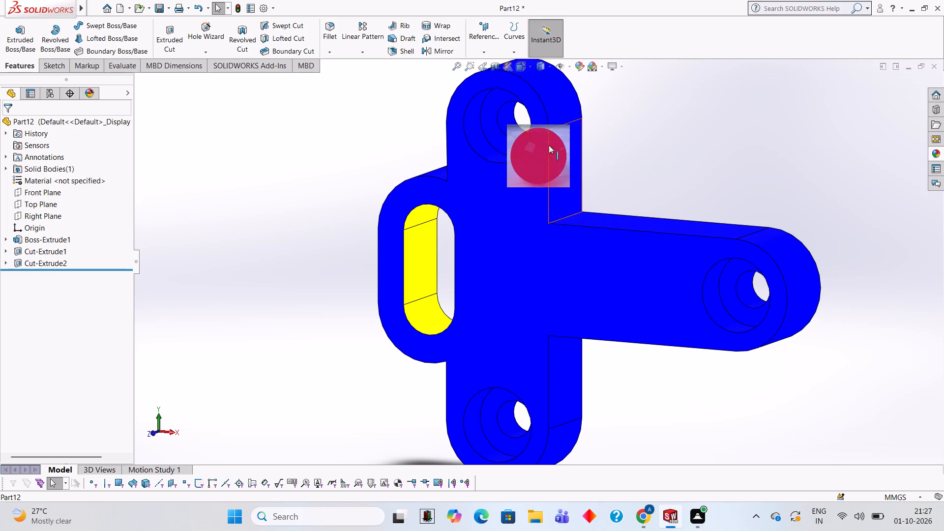
drag(549, 145, 524, 128)
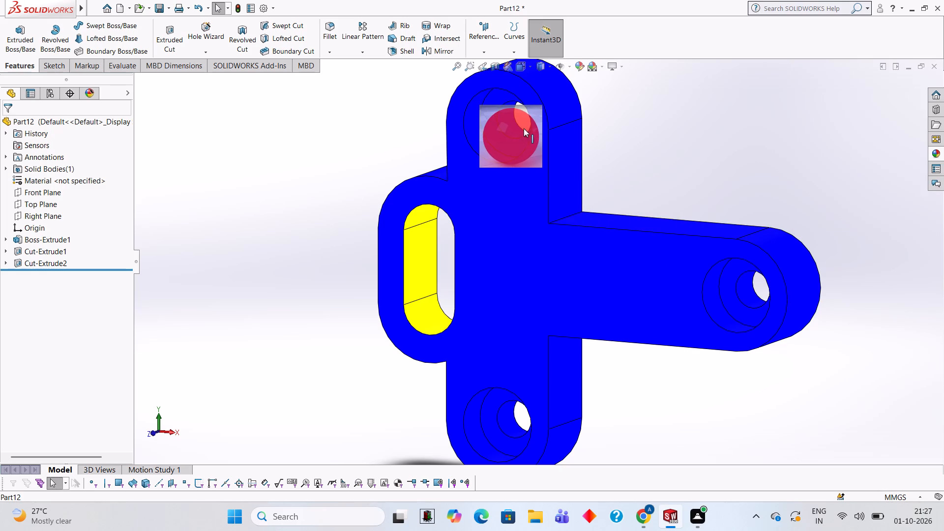
drag(524, 128, 513, 122)
click(513, 122)
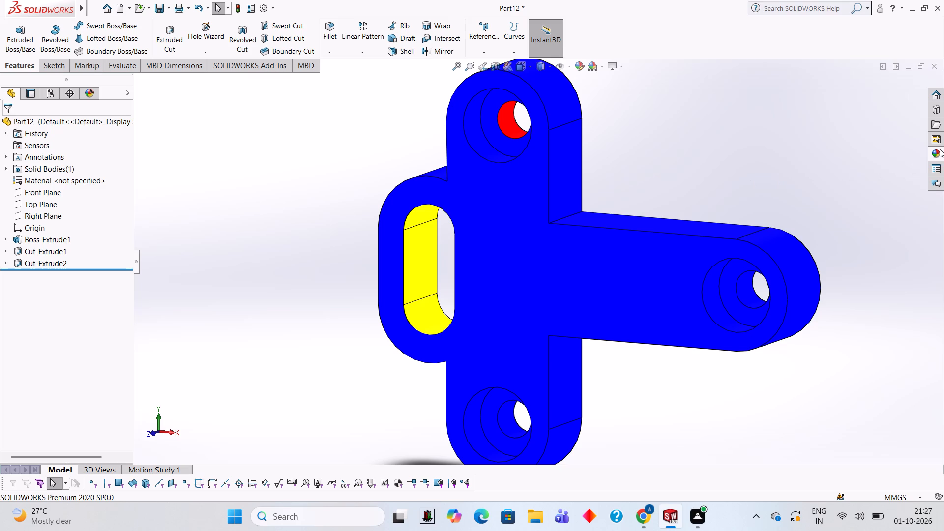
Apply the Green LED appearance to the floor face of the upper arm's circular recess.
click(940, 149)
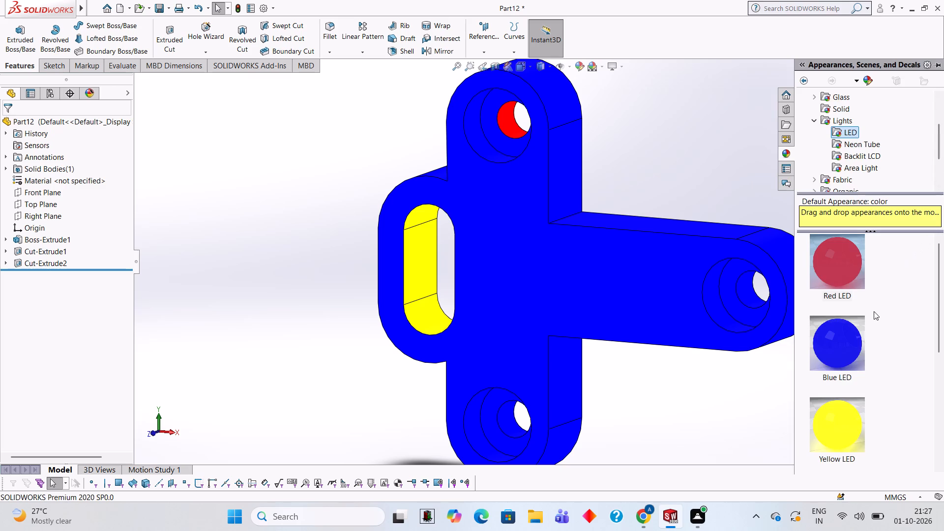
scroll(863, 342, down, 1)
drag(846, 373, 494, 145)
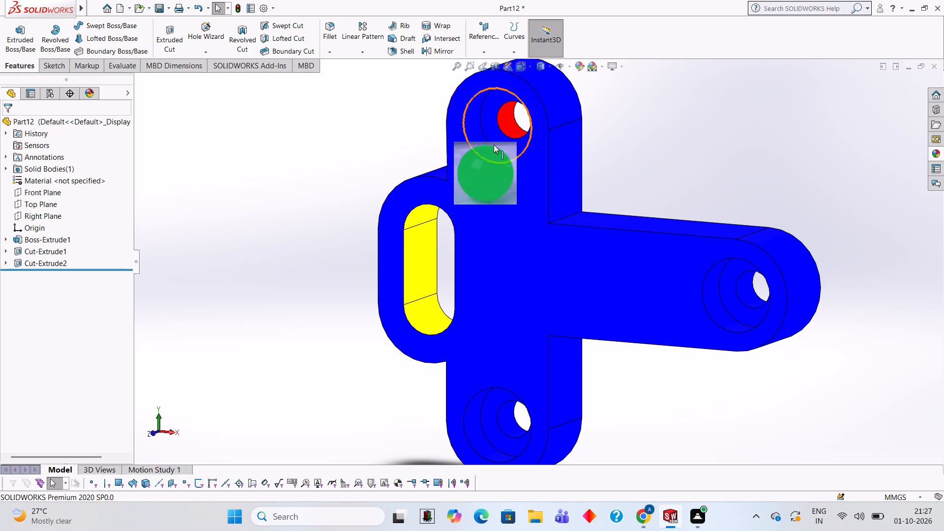
drag(494, 145, 490, 104)
click(490, 104)
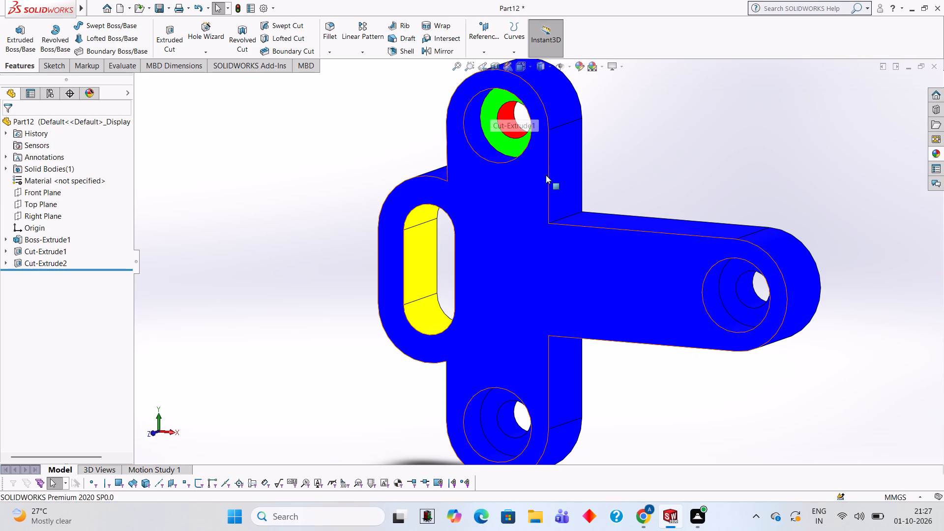
Apply the Green LED appearance to the floor face of the long side arm's circular recess.
middle_drag(581, 195, 587, 167)
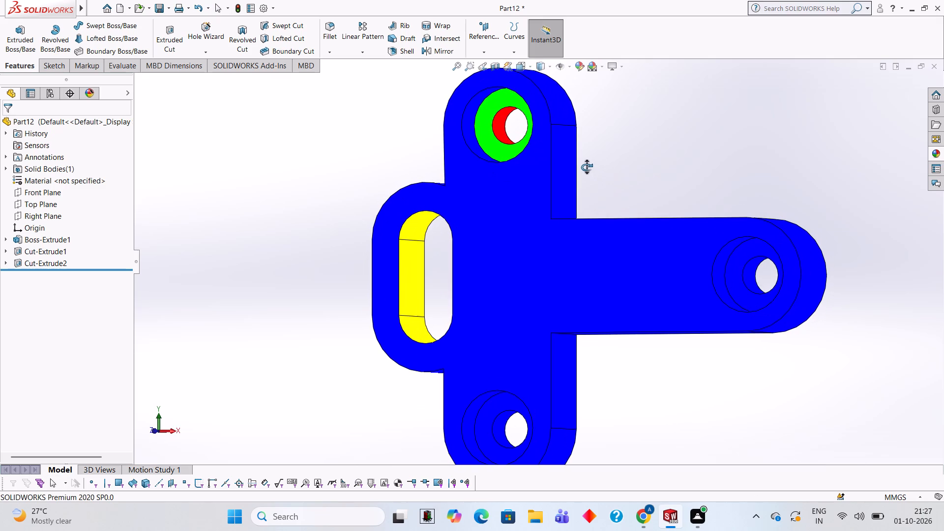
middle_drag(587, 167, 586, 167)
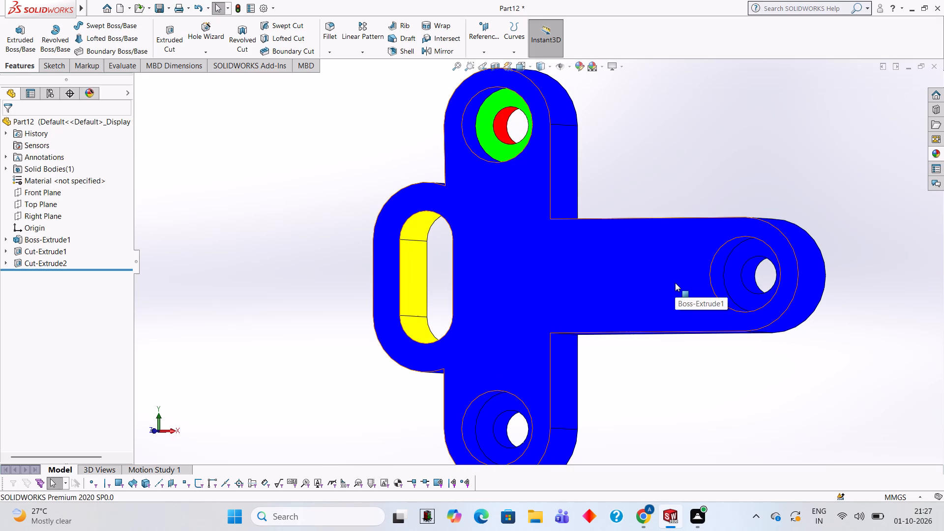
click(940, 149)
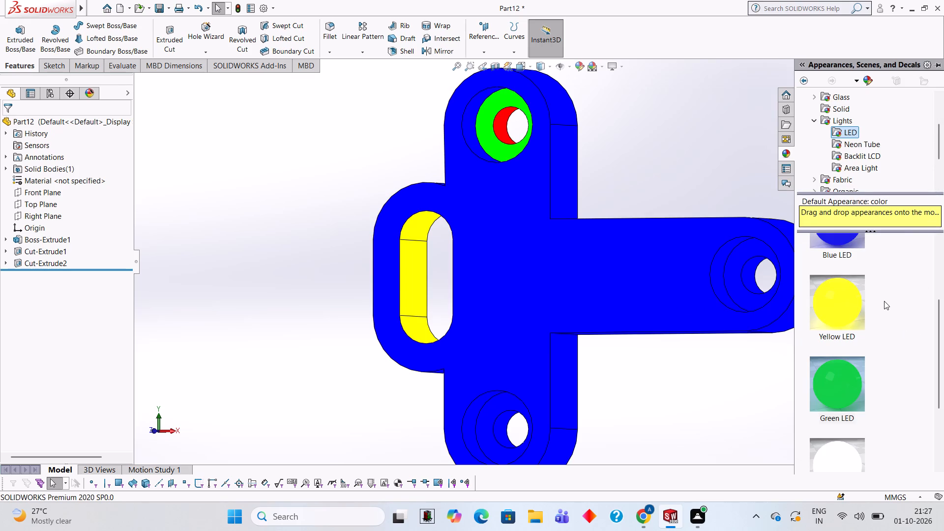
drag(851, 374, 752, 266)
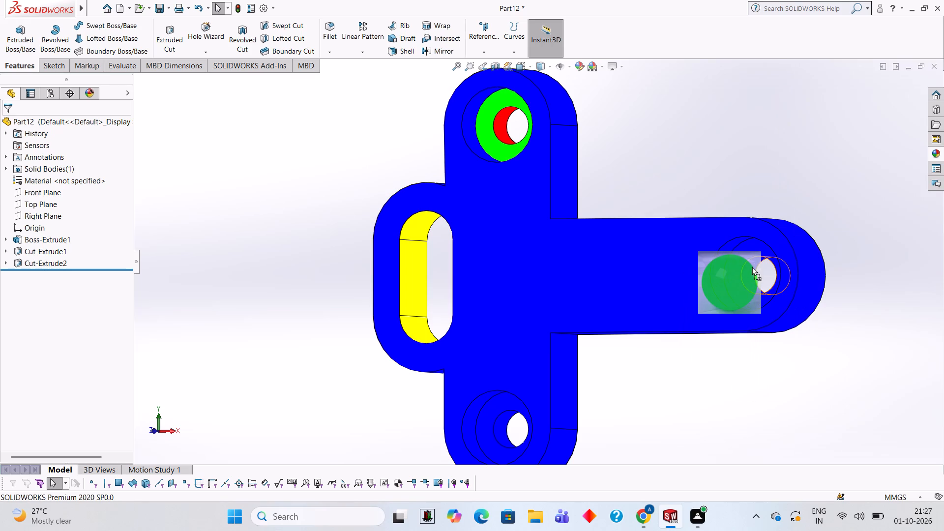
drag(752, 266, 744, 257)
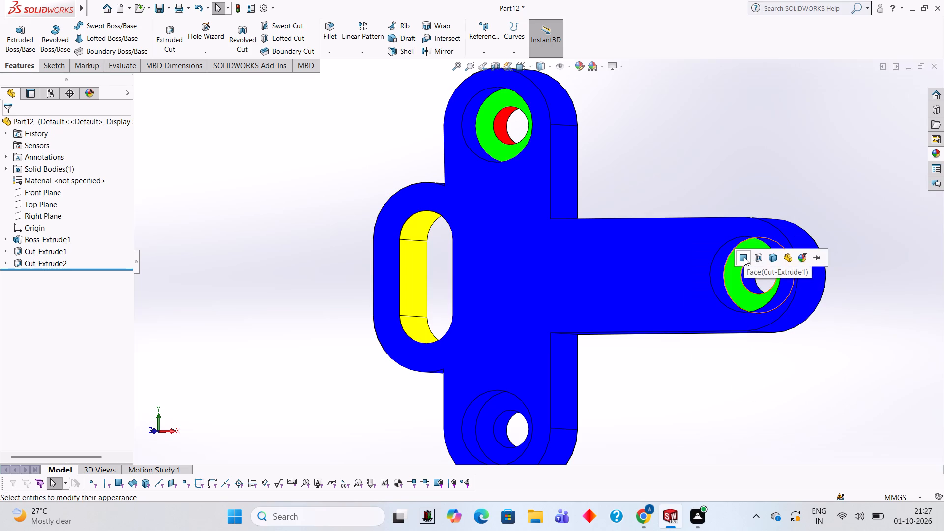
click(744, 257)
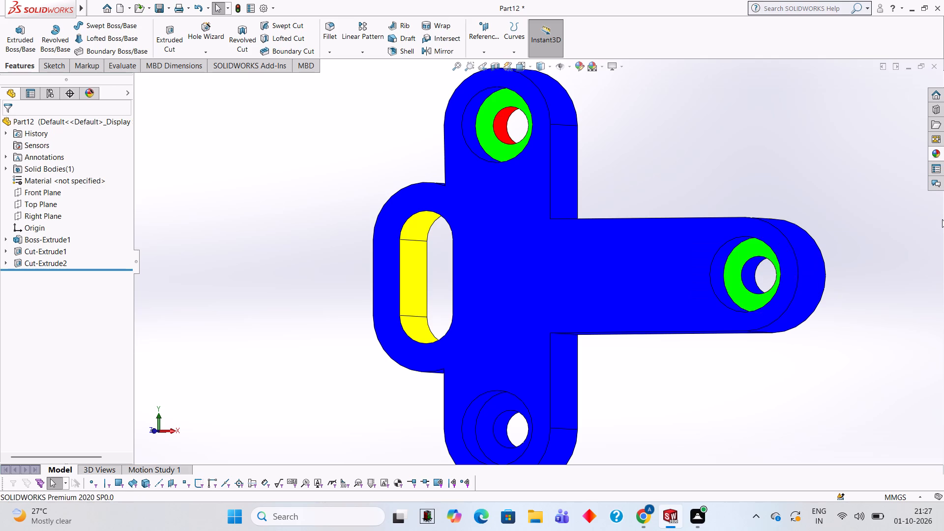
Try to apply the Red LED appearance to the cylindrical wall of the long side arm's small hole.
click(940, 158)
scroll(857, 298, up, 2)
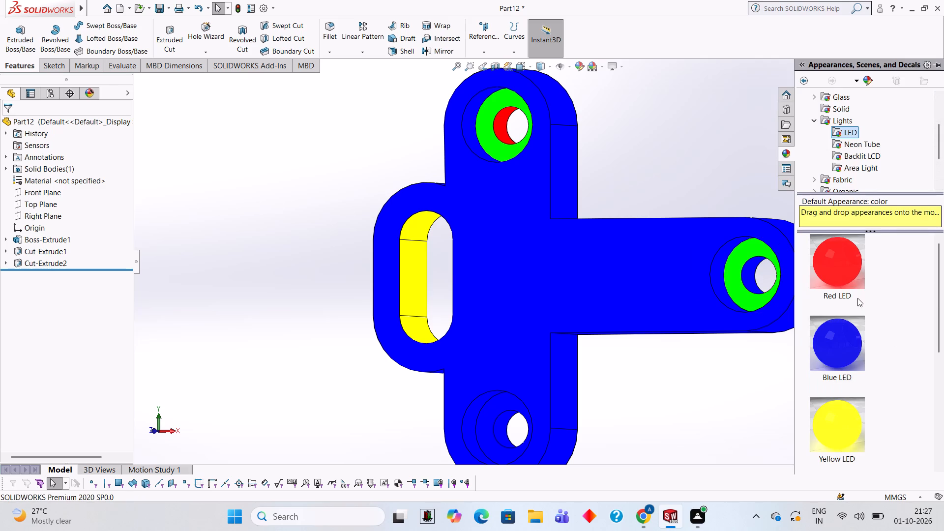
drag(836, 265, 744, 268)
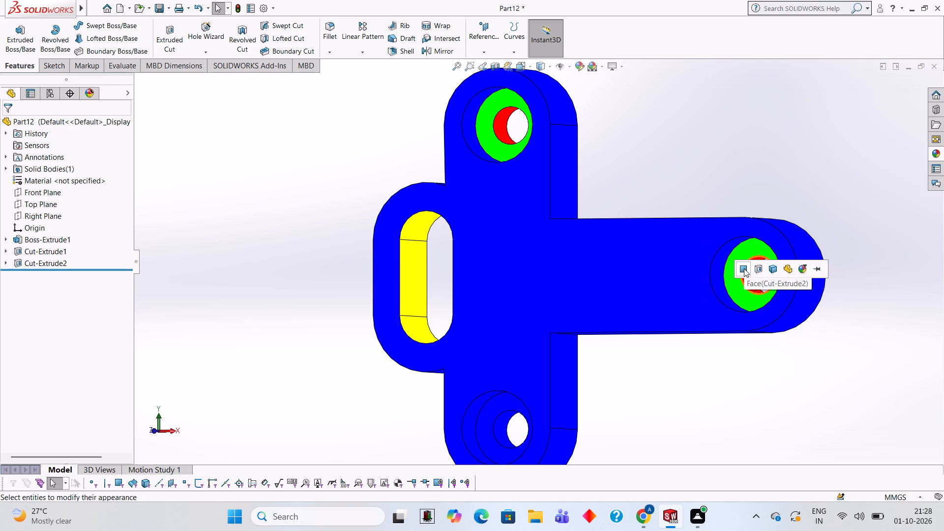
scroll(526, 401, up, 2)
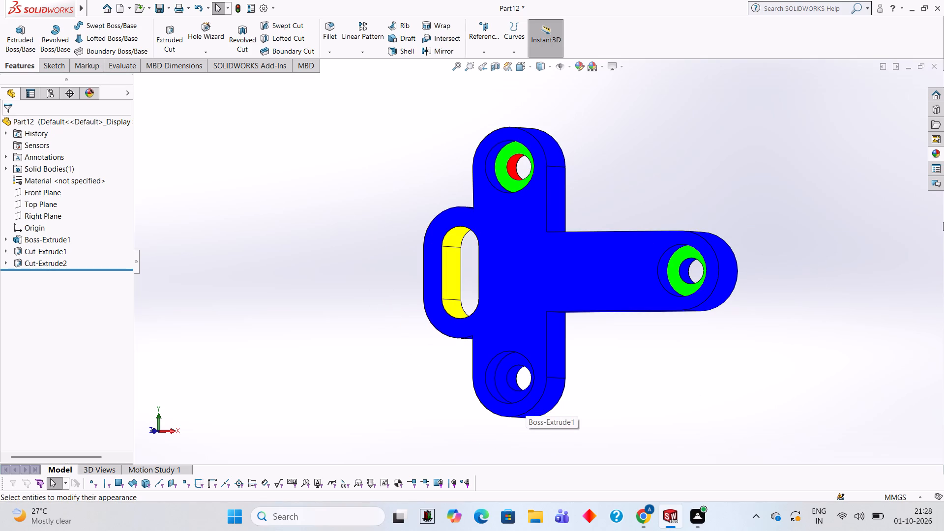
Apply the Green LED appearance to the whole Cut-Extrude1 feature, covering the circular recesses in all three arms.
click(940, 153)
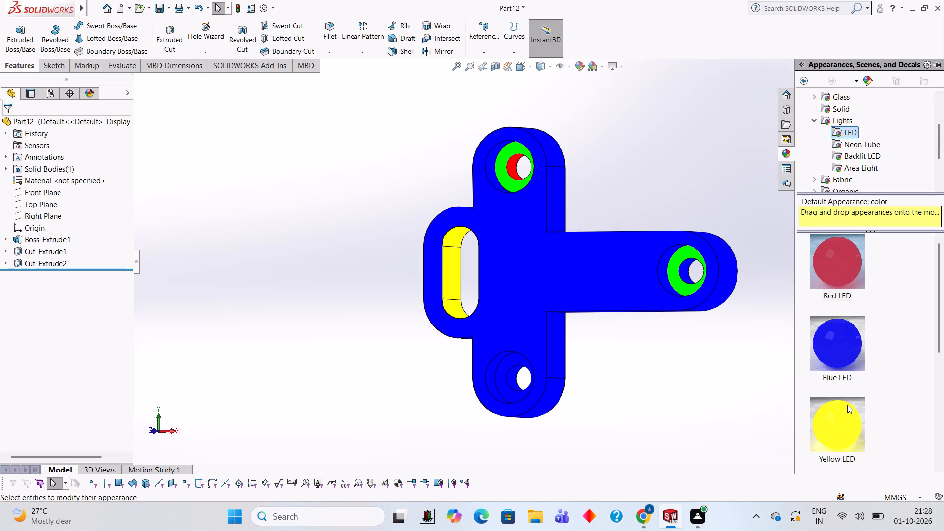
scroll(852, 324, up, 3)
scroll(852, 324, down, 2)
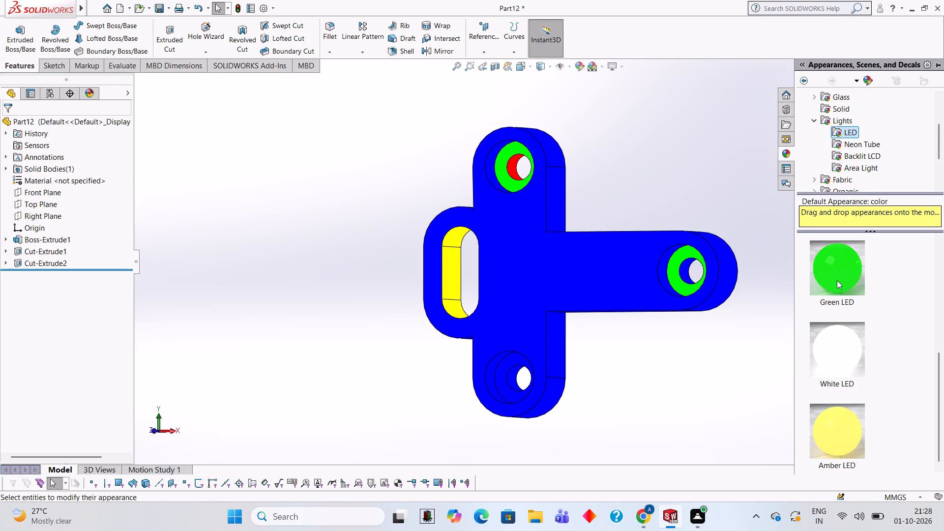
drag(839, 267, 492, 369)
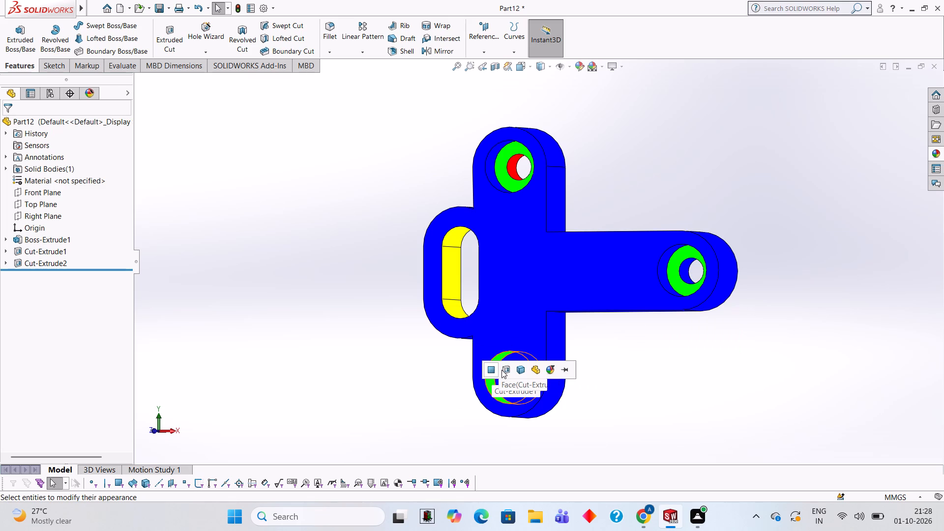
click(501, 370)
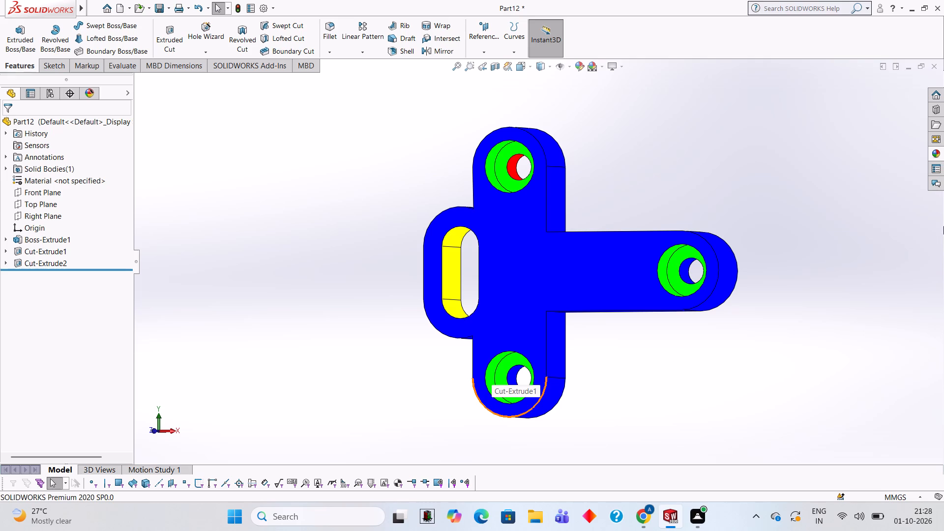
Apply the Red LED appearance to the whole Cut-Extrude2 feature, covering the small through holes in all three arms.
click(938, 156)
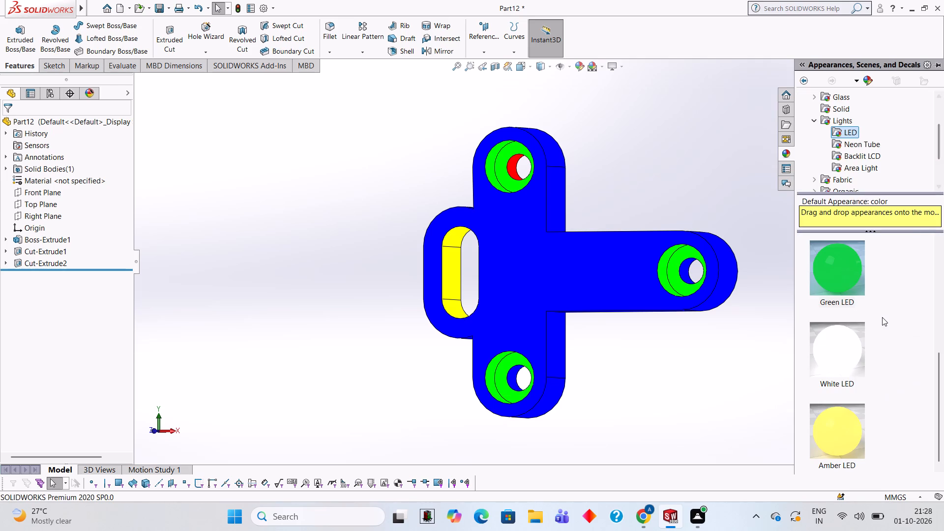
scroll(828, 326, up, 2)
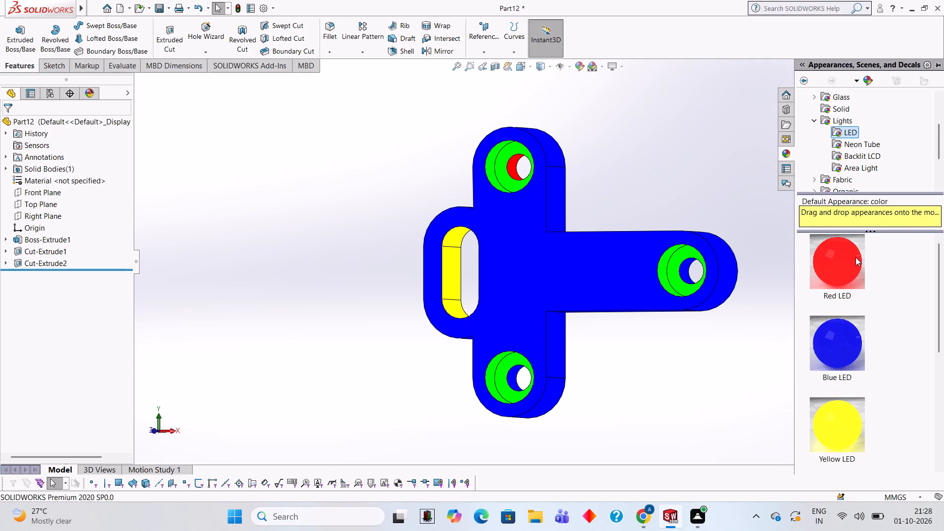
drag(836, 268, 682, 278)
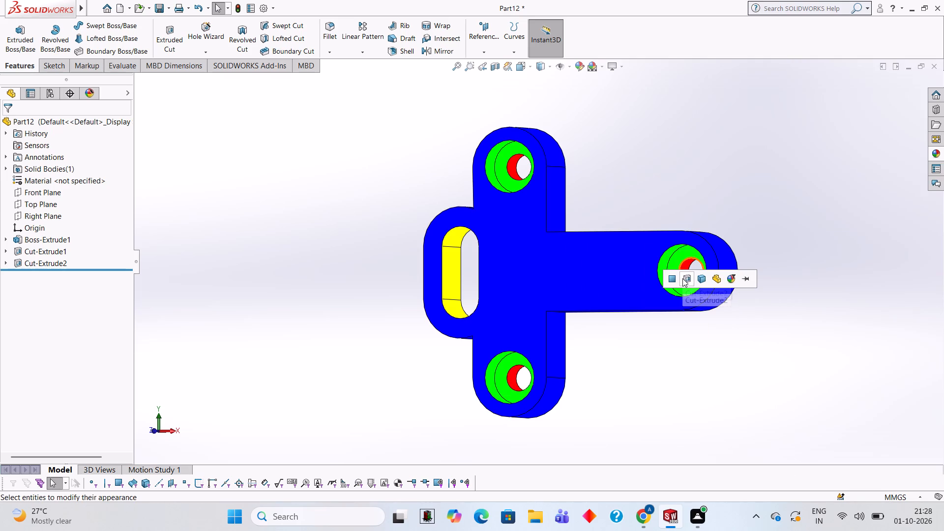
click(682, 278)
Examine the colouring of the plate's holes, slot and outer faces from the front and back.
middle_drag(669, 353, 650, 340)
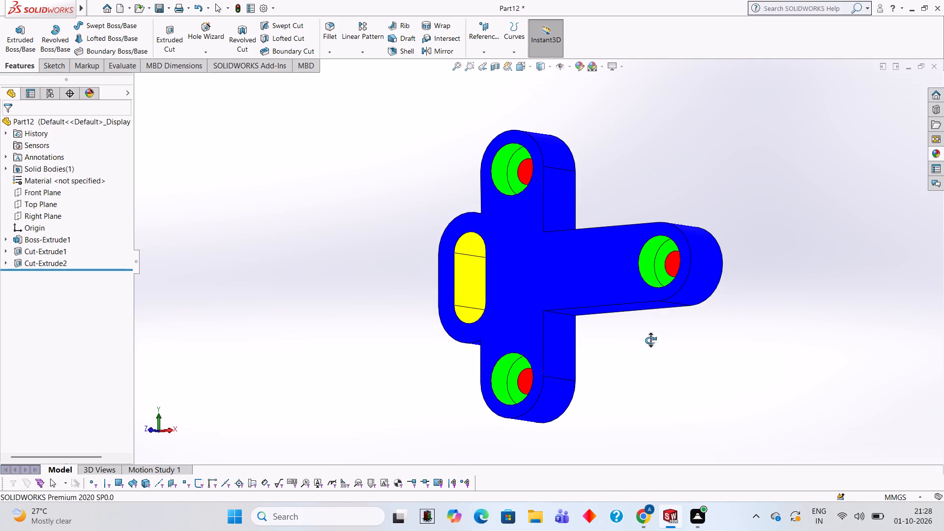
middle_drag(650, 340, 651, 351)
scroll(647, 335, up, 1)
middle_drag(647, 334, 653, 366)
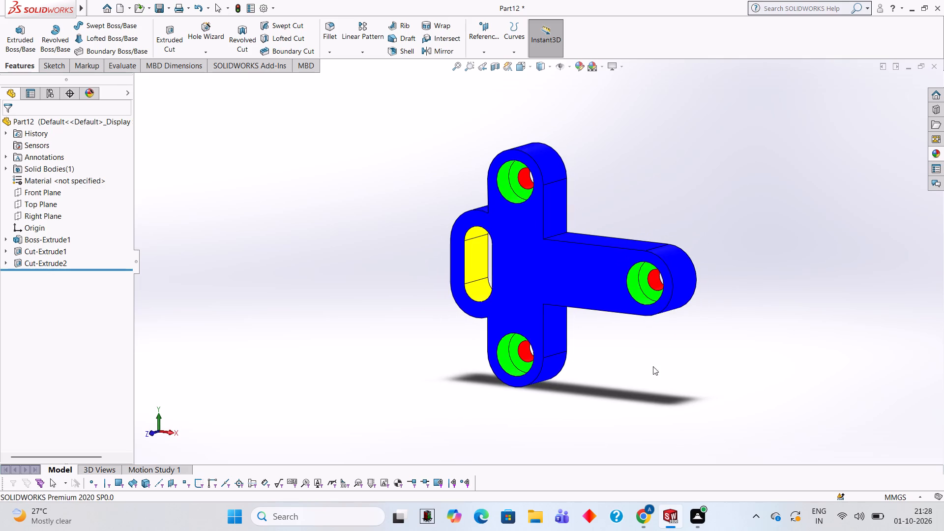
scroll(574, 305, down, 1)
middle_drag(606, 255, 612, 256)
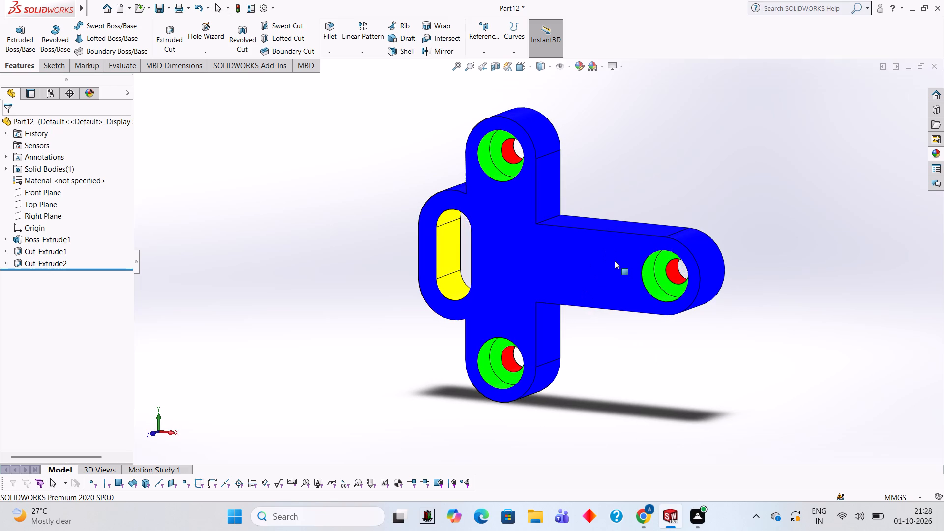
middle_drag(618, 192, 610, 187)
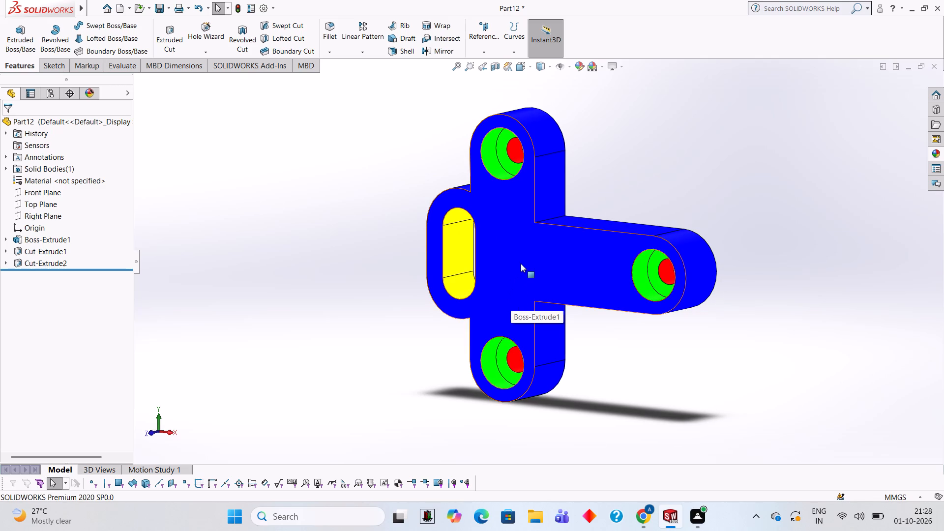
middle_drag(533, 276, 739, 253)
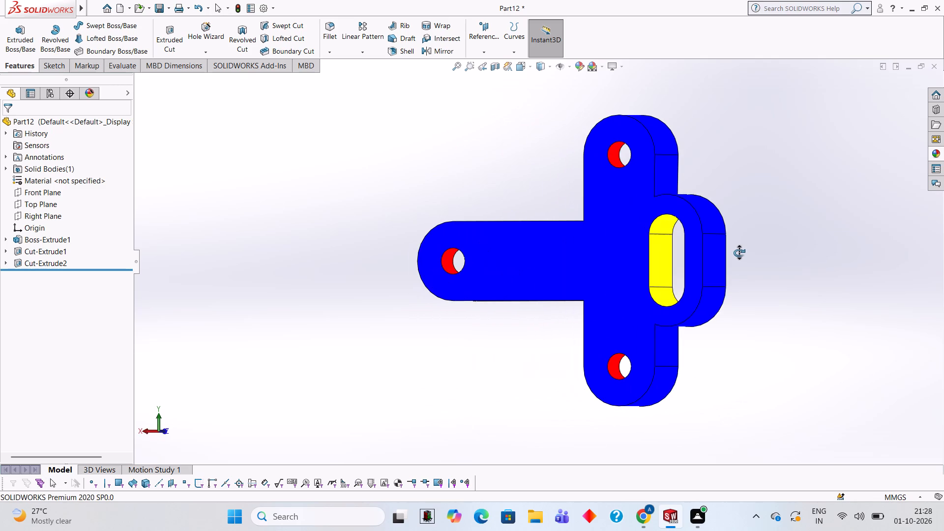
middle_drag(739, 253, 539, 276)
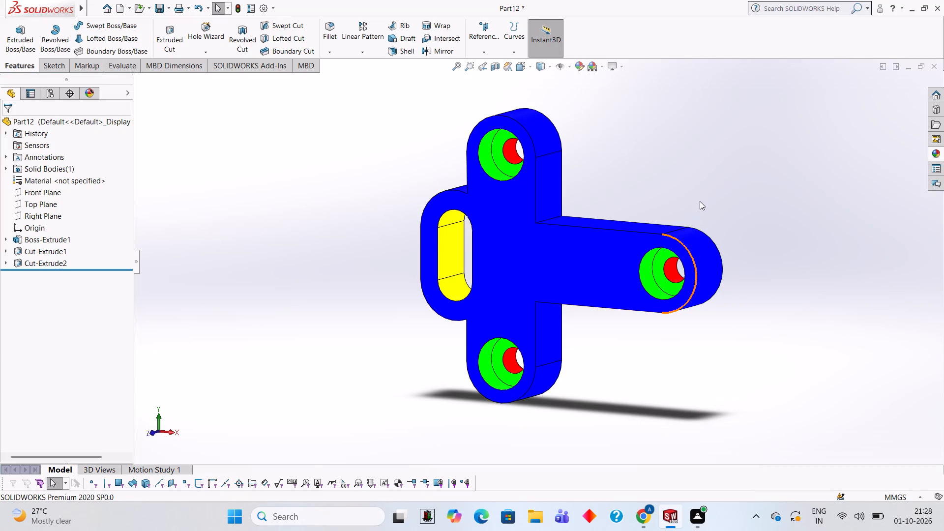
Apply the Yellow LED appearance to the rounded outer end face of the long side arm.
scroll(659, 215, up, 1)
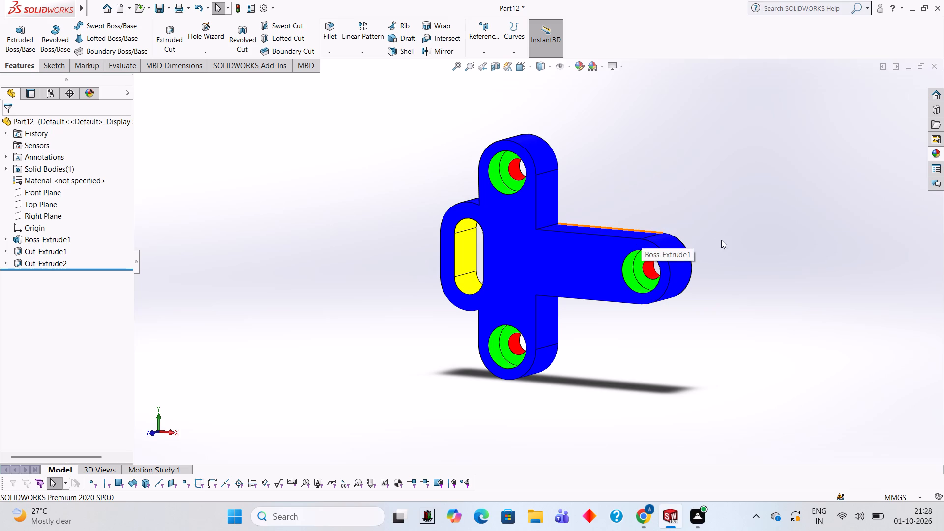
middle_drag(711, 241, 693, 243)
click(930, 154)
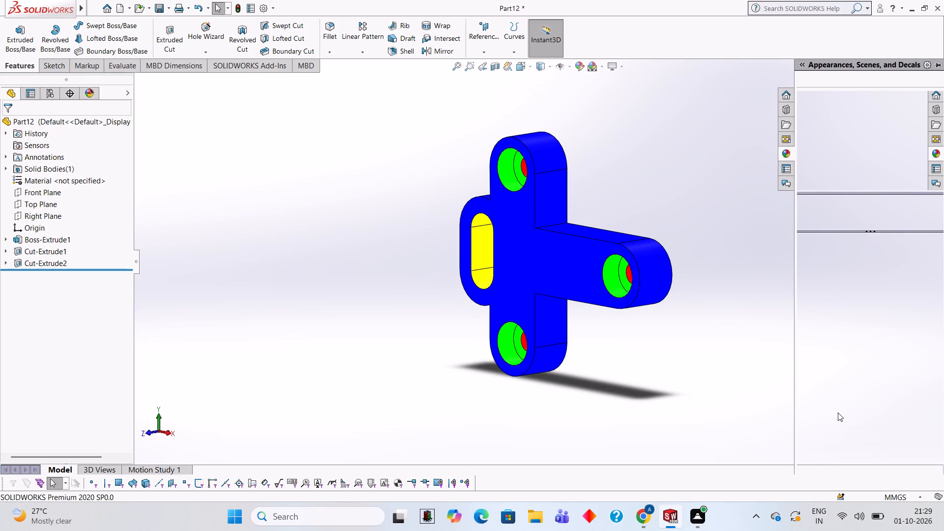
drag(838, 413, 656, 256)
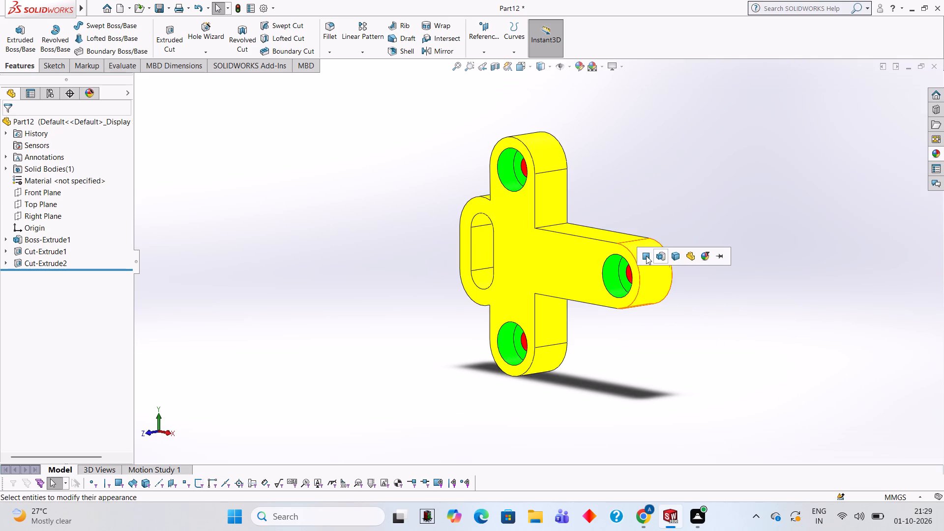
click(646, 256)
Apply the Yellow LED appearance to the rounded outer end faces of the upper and lower arms.
middle_drag(566, 160, 614, 267)
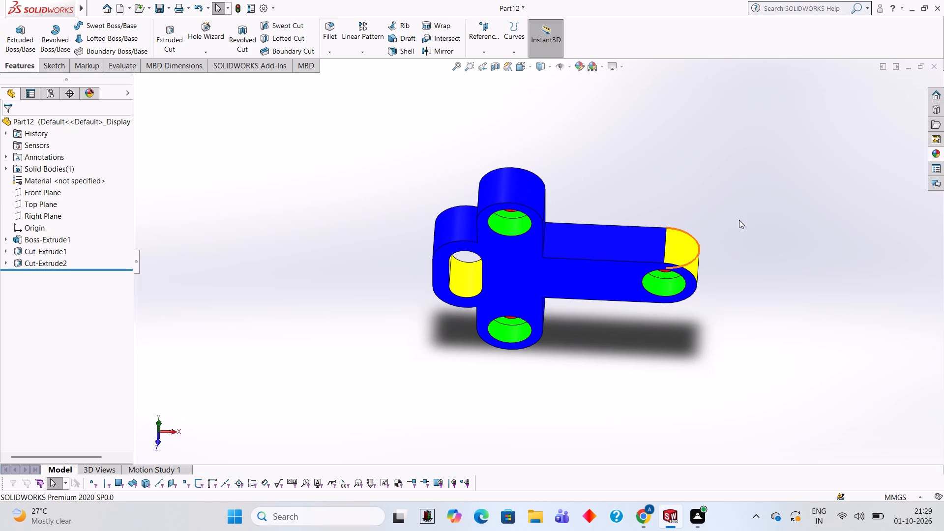
click(935, 156)
drag(849, 417, 534, 179)
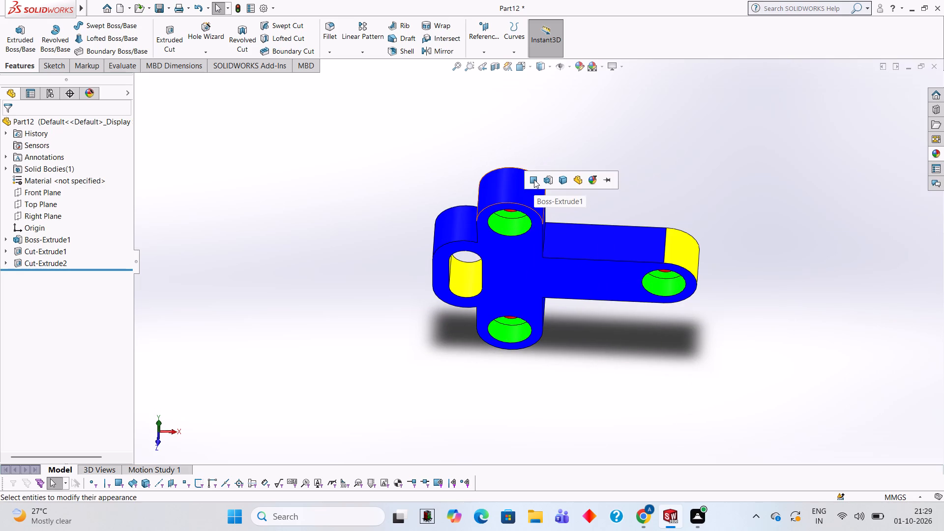
click(534, 179)
middle_drag(580, 319, 575, 177)
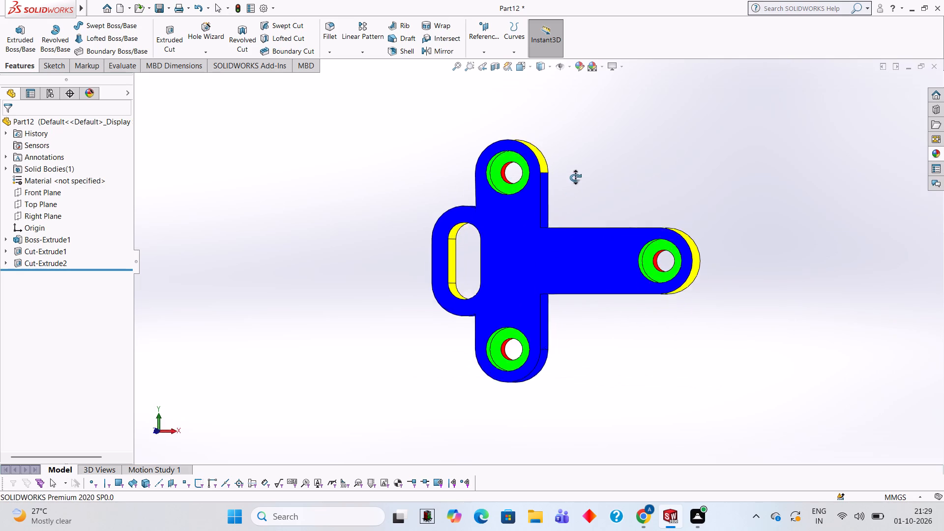
middle_drag(575, 177, 577, 158)
middle_drag(591, 310, 558, 270)
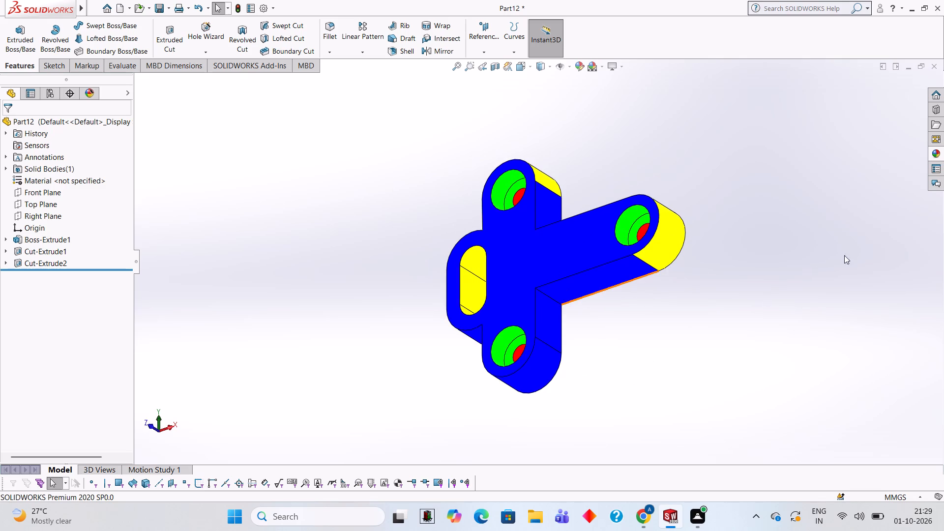
click(938, 156)
drag(852, 421, 568, 371)
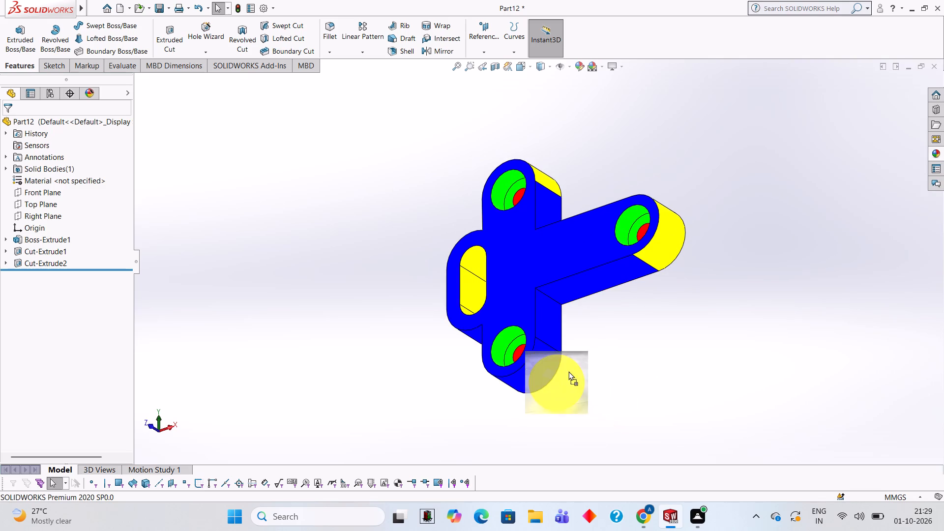
drag(568, 371, 551, 361)
click(551, 361)
Apply the Red LED appearance to the upper and lower rounded outer faces of the slotted lobe.
middle_drag(555, 265, 608, 286)
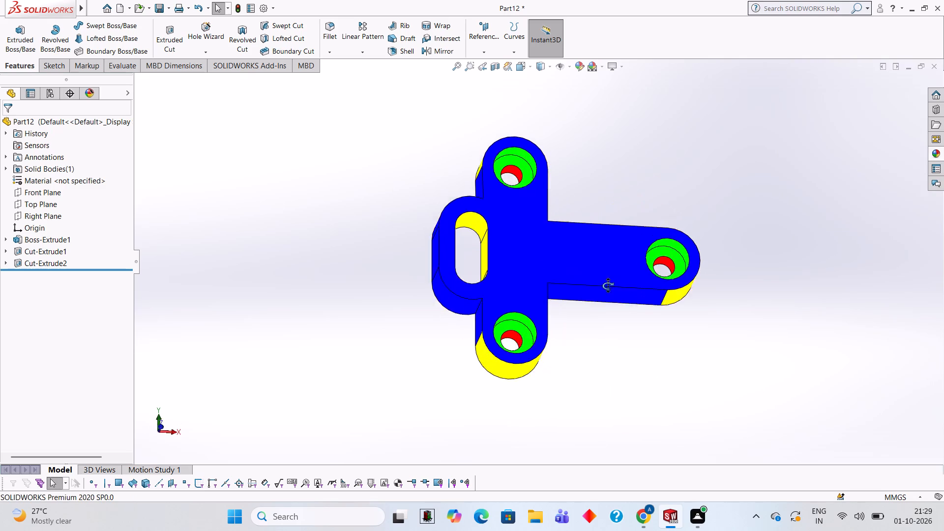
middle_drag(608, 286, 710, 366)
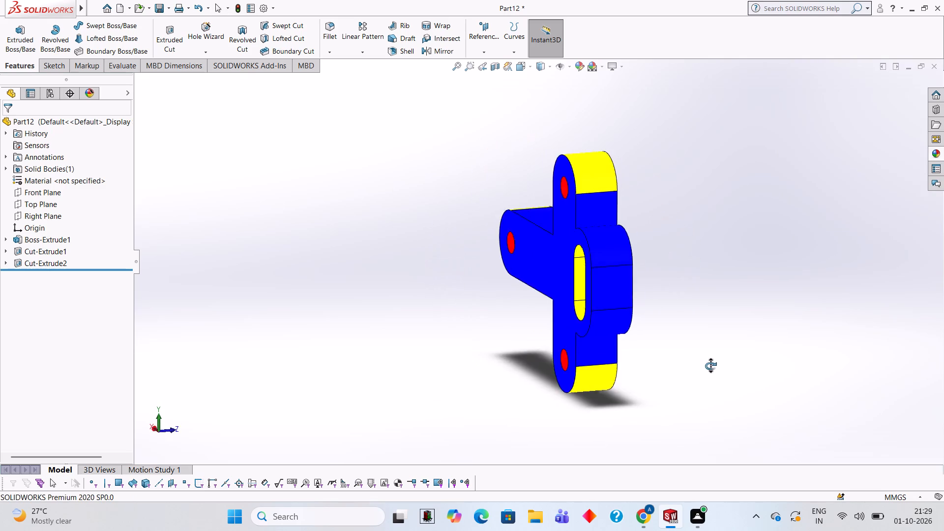
middle_drag(710, 366, 563, 382)
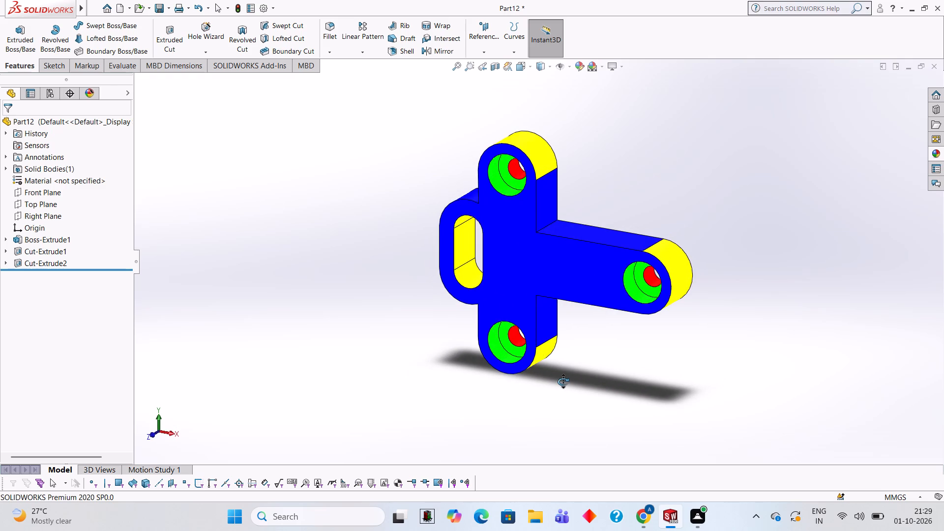
middle_drag(563, 382, 666, 378)
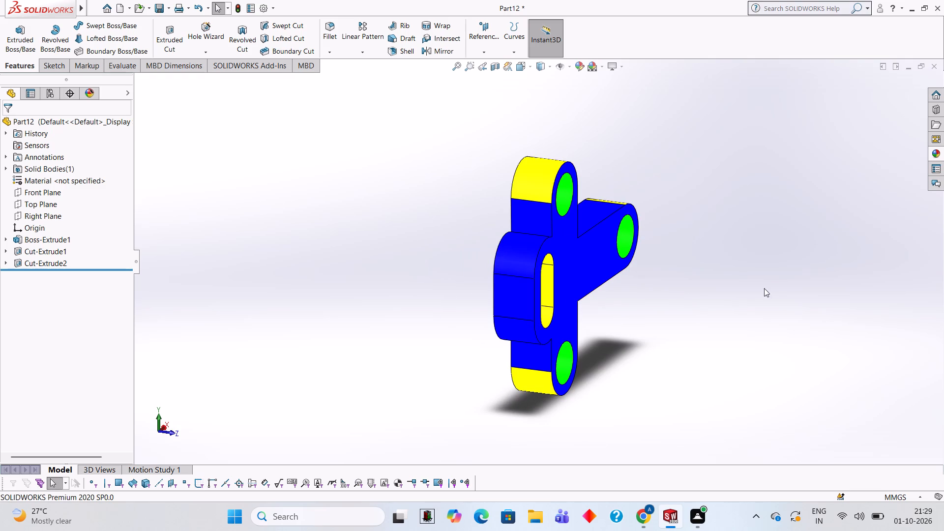
click(937, 156)
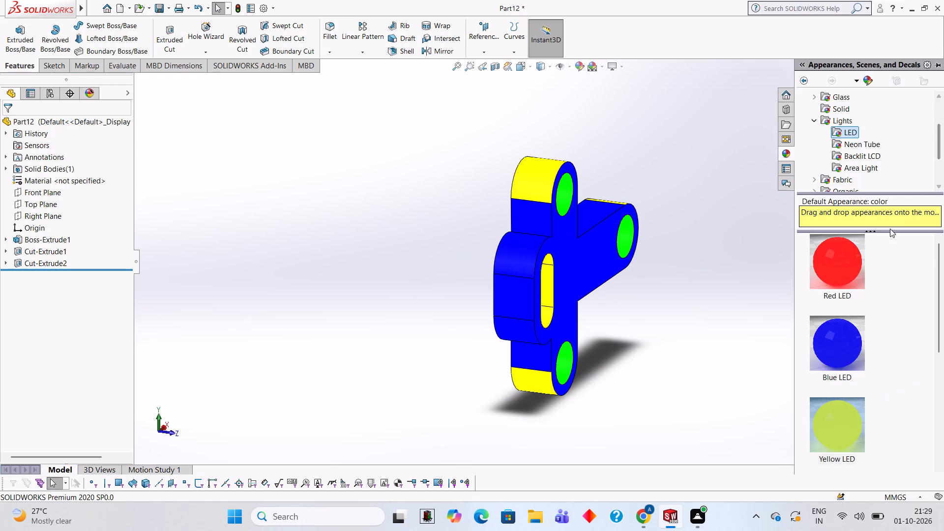
drag(843, 261, 572, 287)
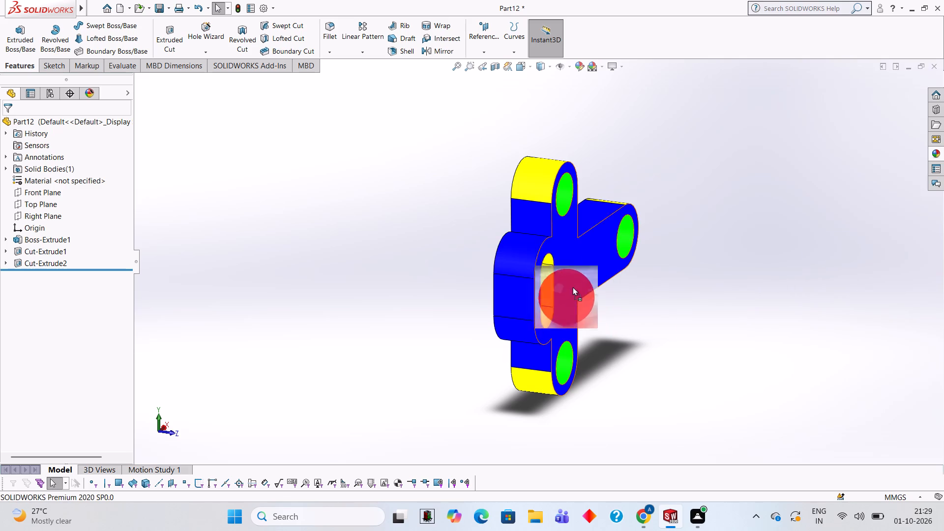
drag(572, 287, 522, 249)
click(522, 249)
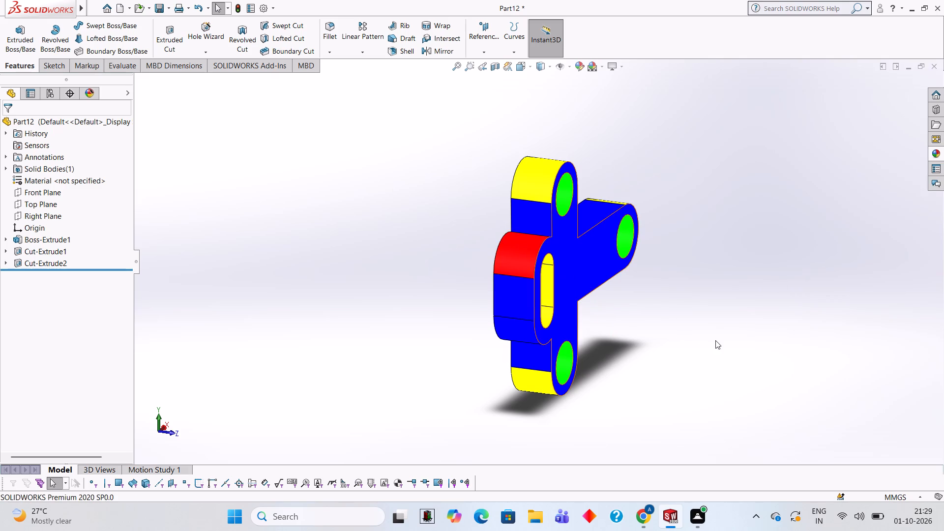
middle_drag(576, 321, 569, 235)
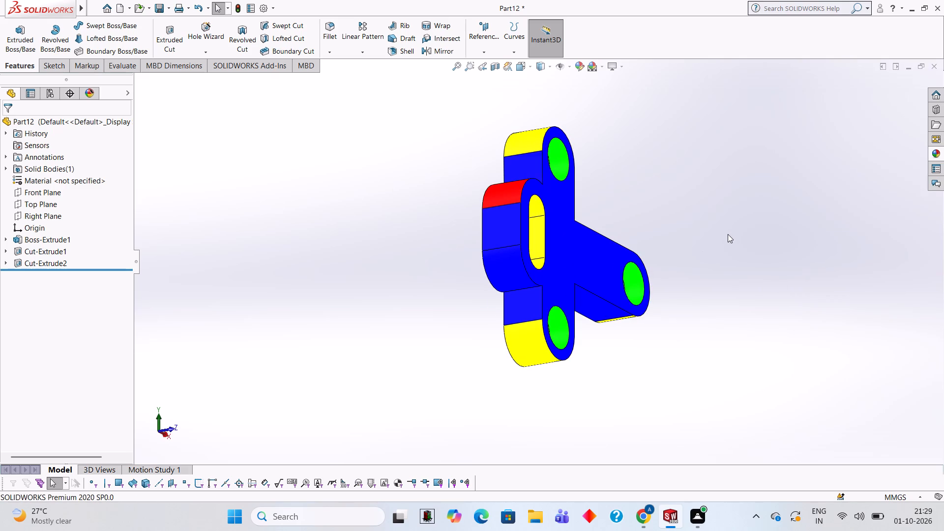
click(931, 156)
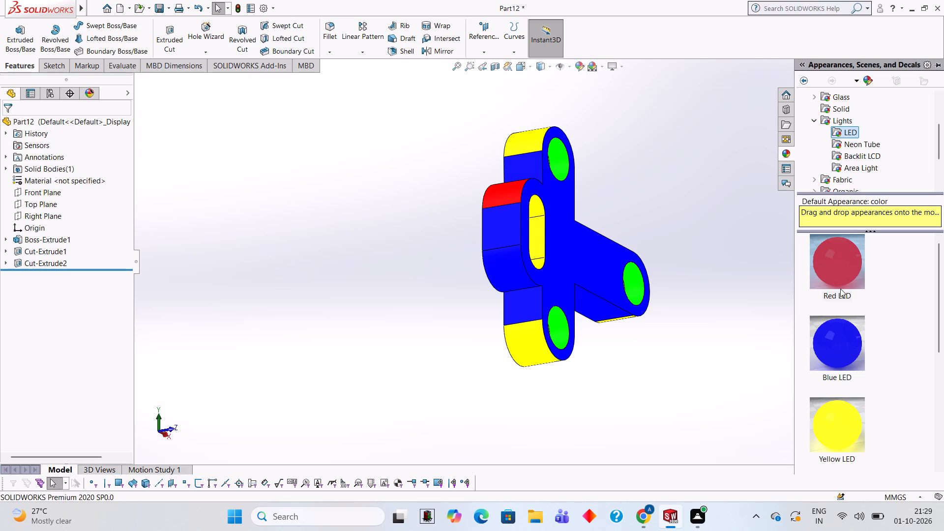
drag(842, 267, 505, 278)
click(505, 278)
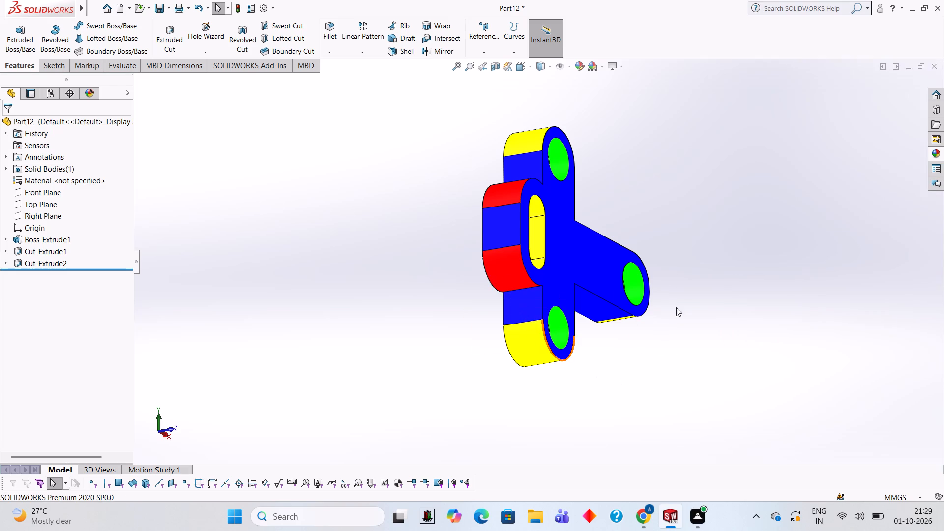
Examine the colouring of the slotted lobe, arms and holes from the front and back.
scroll(684, 303, down, 1)
scroll(684, 303, up, 3)
middle_drag(671, 258, 567, 335)
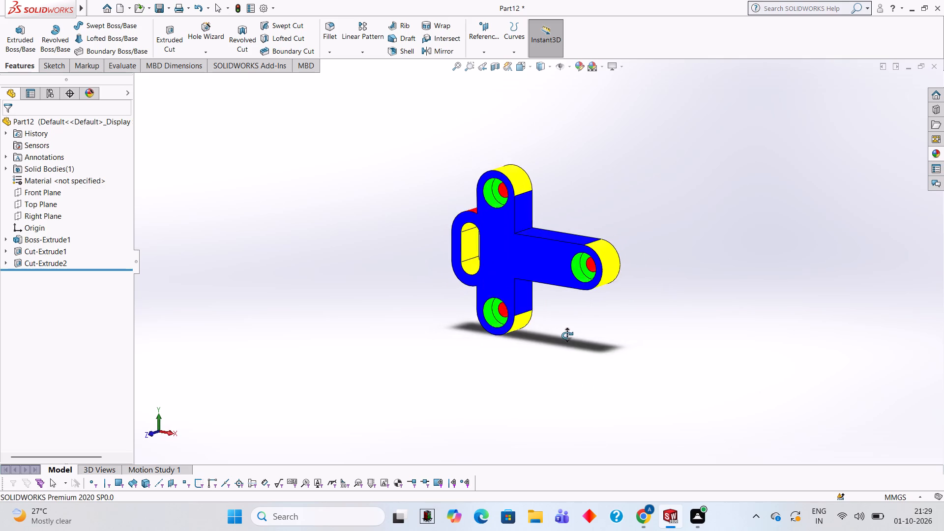
middle_drag(567, 335, 731, 322)
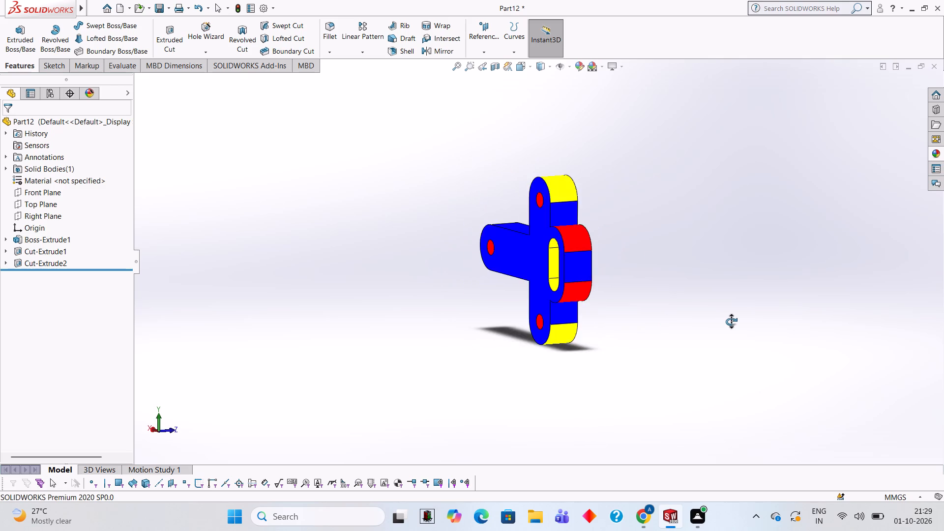
middle_drag(731, 322, 571, 343)
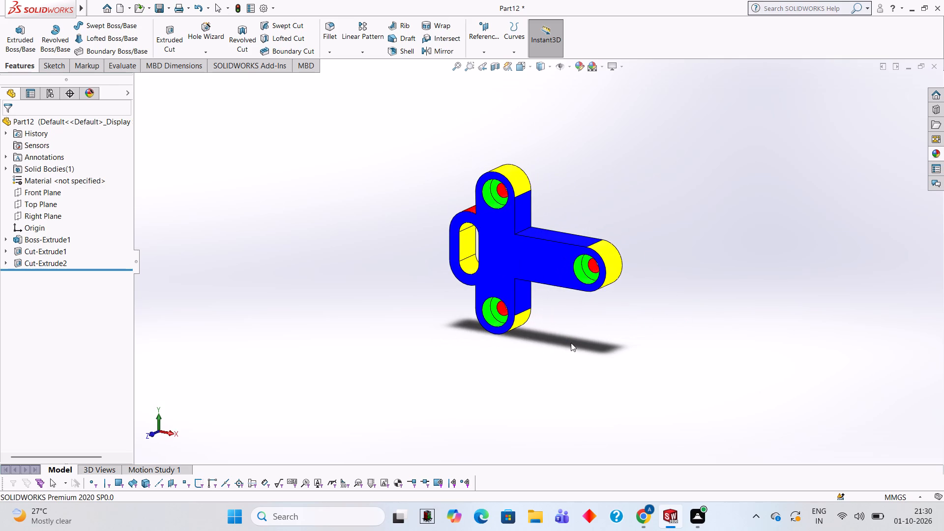
middle_drag(575, 345, 582, 318)
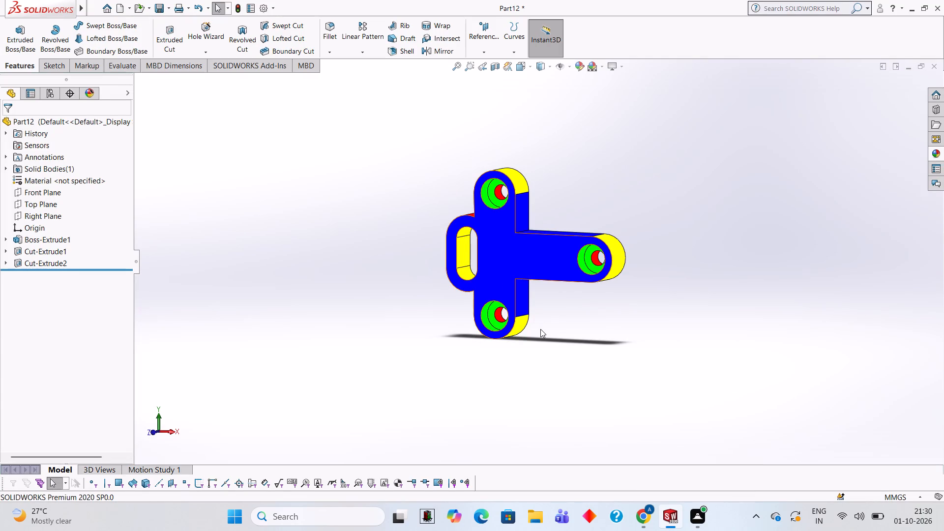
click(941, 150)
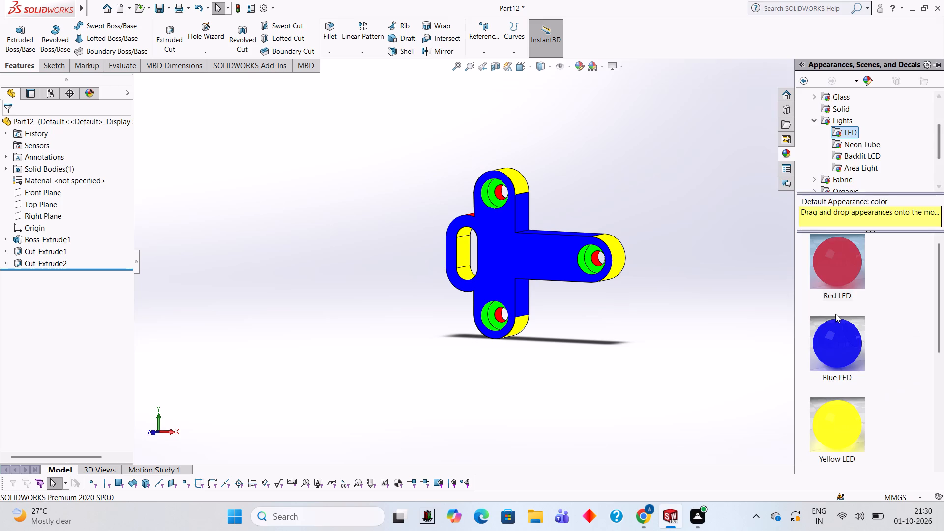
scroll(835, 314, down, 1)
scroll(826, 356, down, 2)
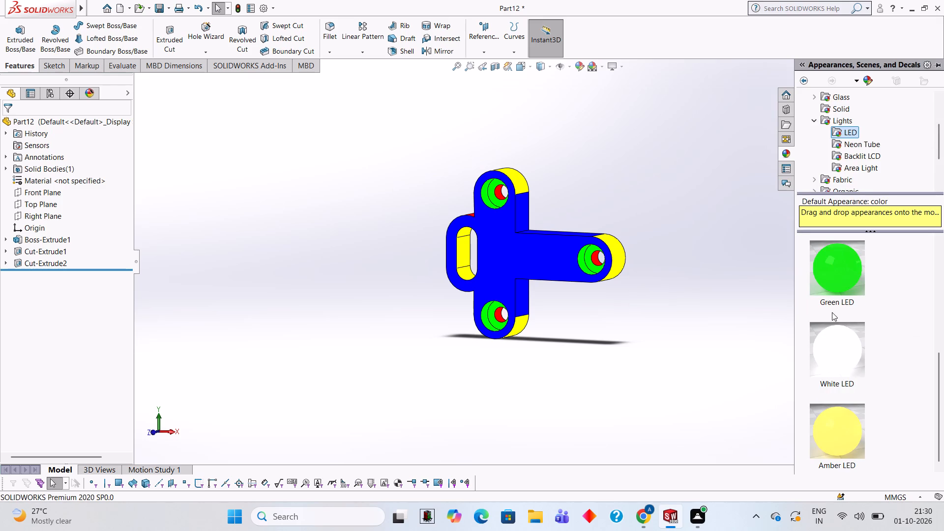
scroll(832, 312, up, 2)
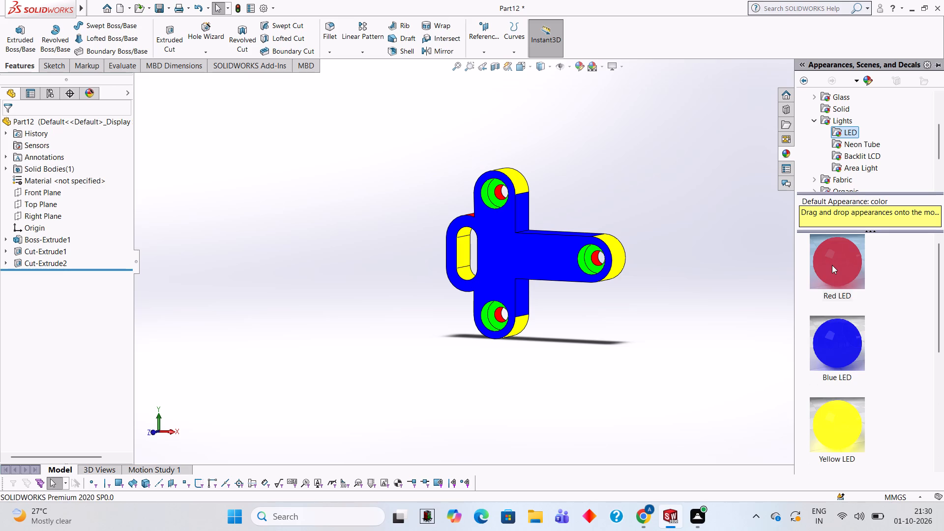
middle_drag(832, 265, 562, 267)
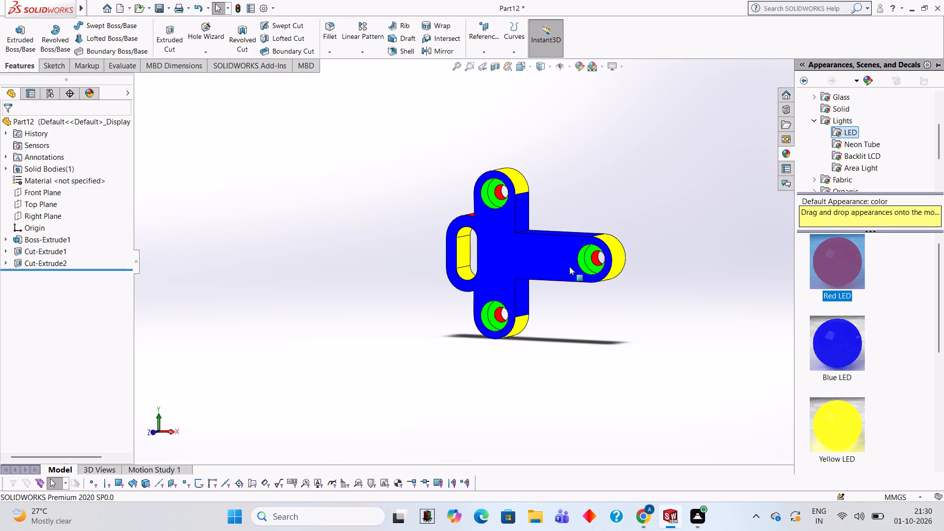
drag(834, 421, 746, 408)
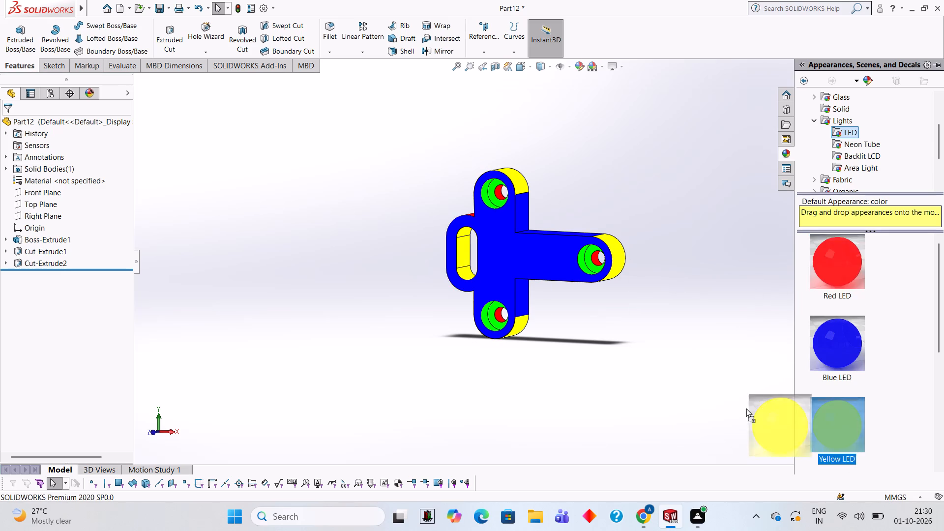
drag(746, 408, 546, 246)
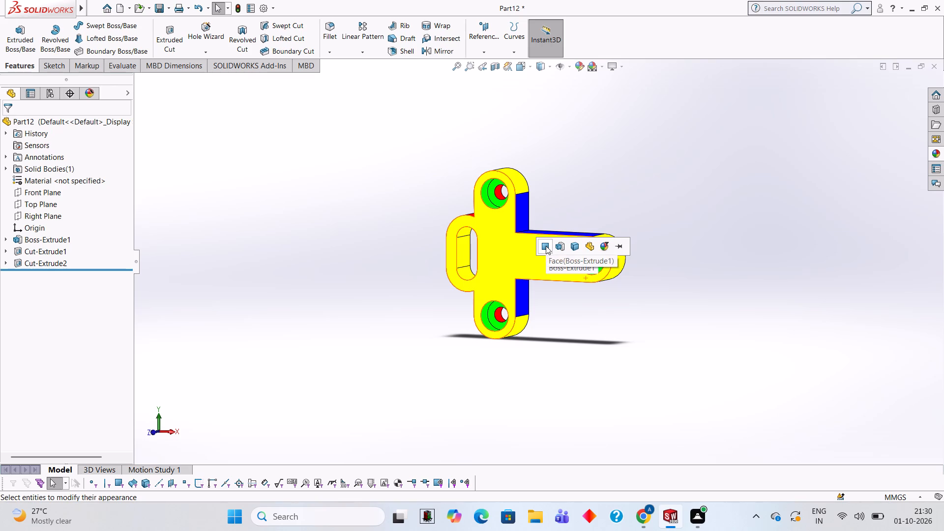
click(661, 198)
Examine the finished colouring of the whole plate from the front, top and back.
scroll(622, 236, up, 1)
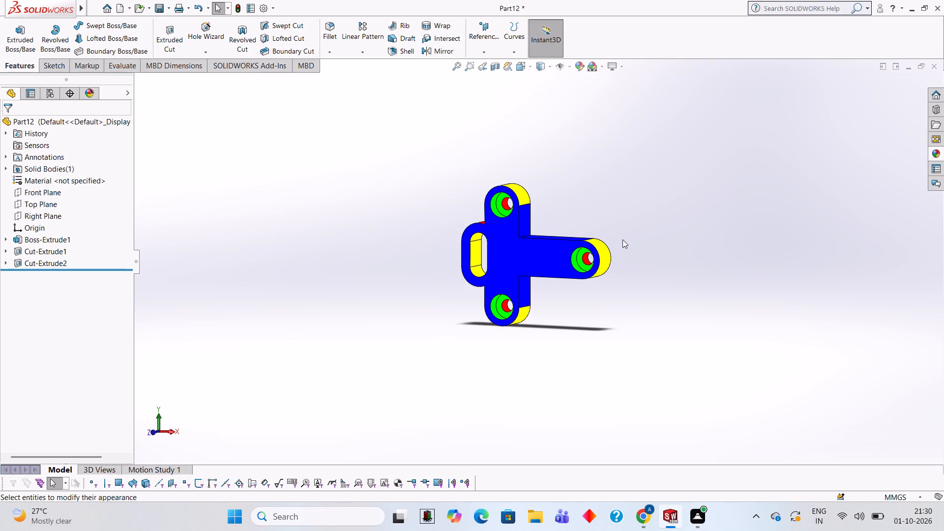
scroll(622, 239, down, 3)
scroll(255, 302, down, 1)
scroll(256, 303, up, 1)
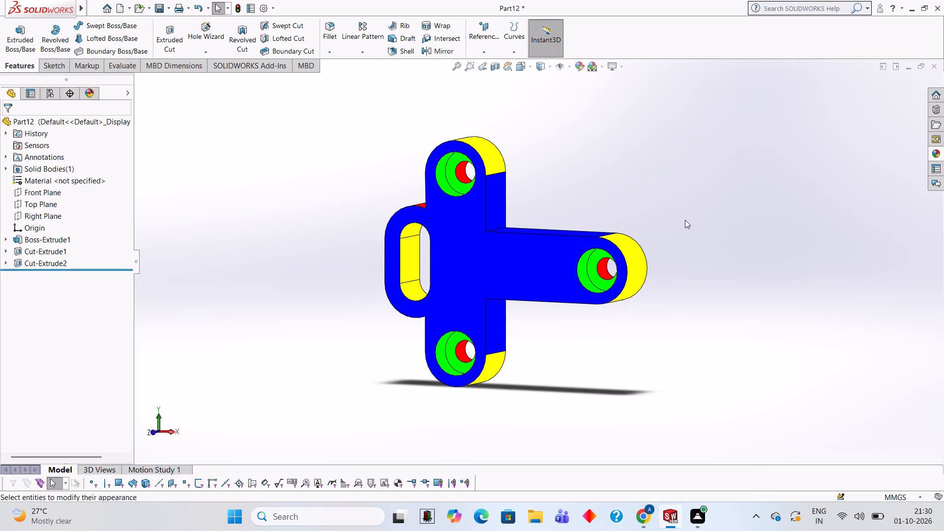
middle_drag(685, 220, 702, 300)
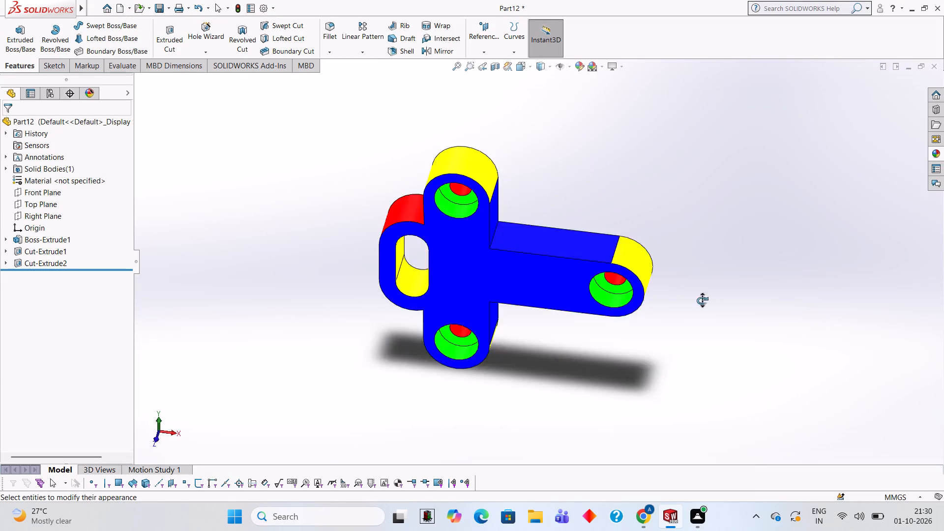
middle_drag(702, 300, 475, 215)
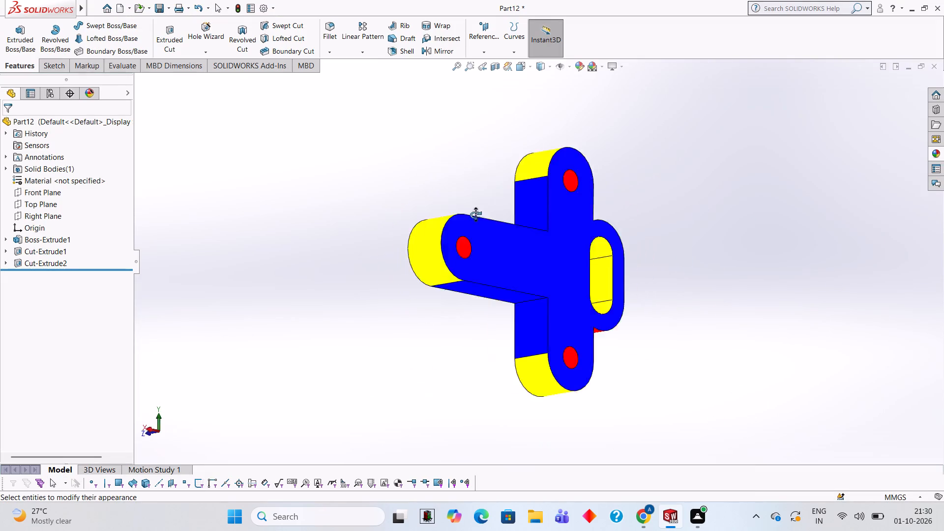
middle_drag(475, 215, 721, 258)
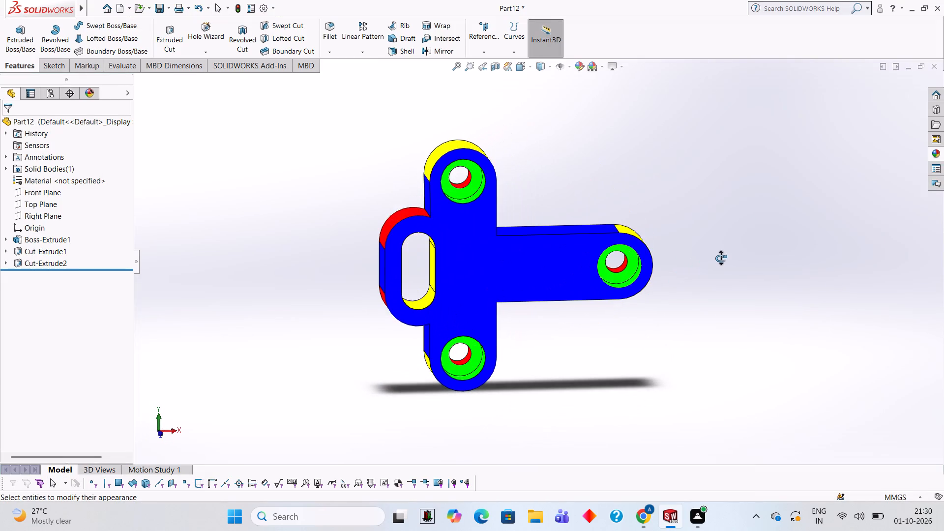
middle_drag(721, 258, 690, 251)
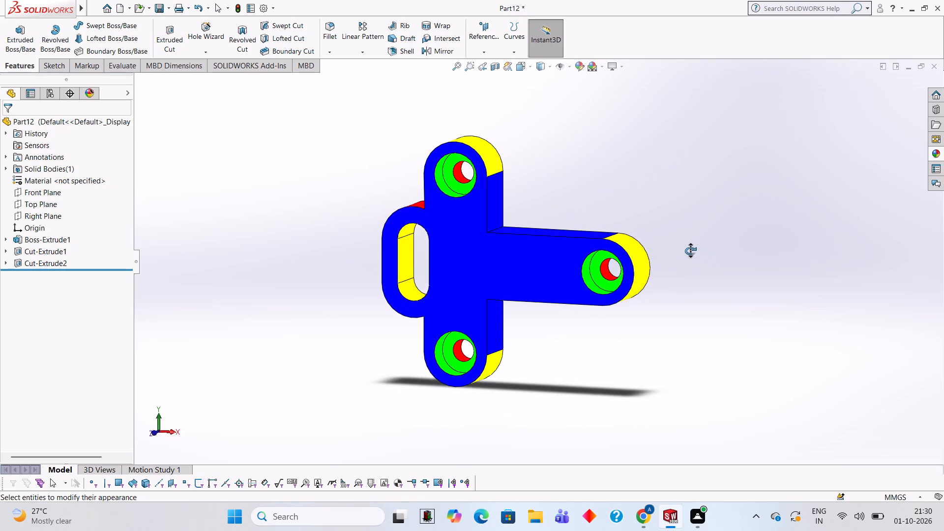
middle_drag(690, 251, 679, 253)
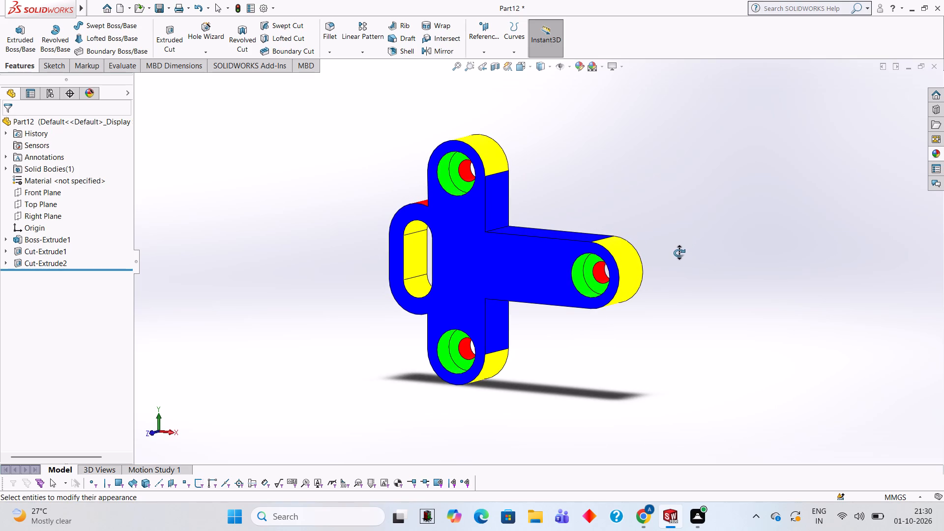
middle_drag(679, 253, 681, 255)
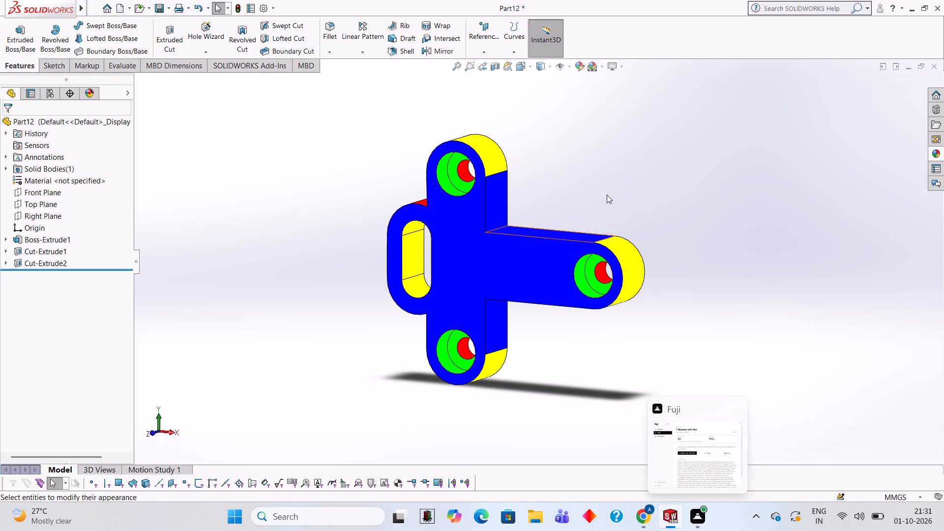
Save the part in the Documents folder as a SOLIDWORKS part named T BRACKET.
key(ctrl+s)
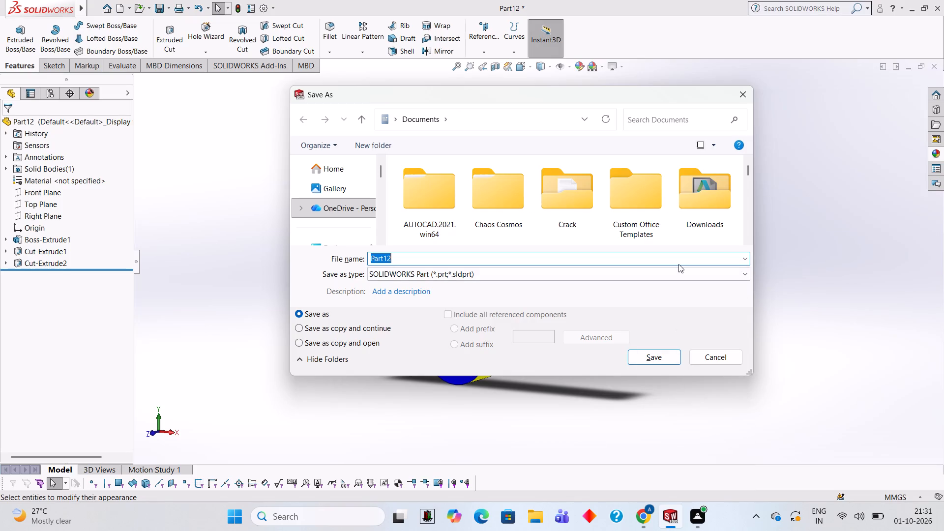
text(T BR)
key(a)
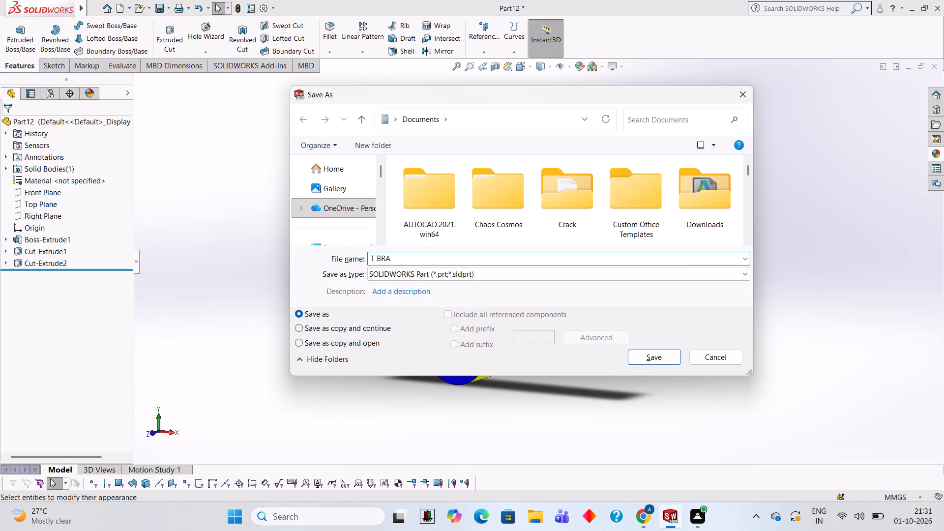
text(CKE)
key(t)
key(space)
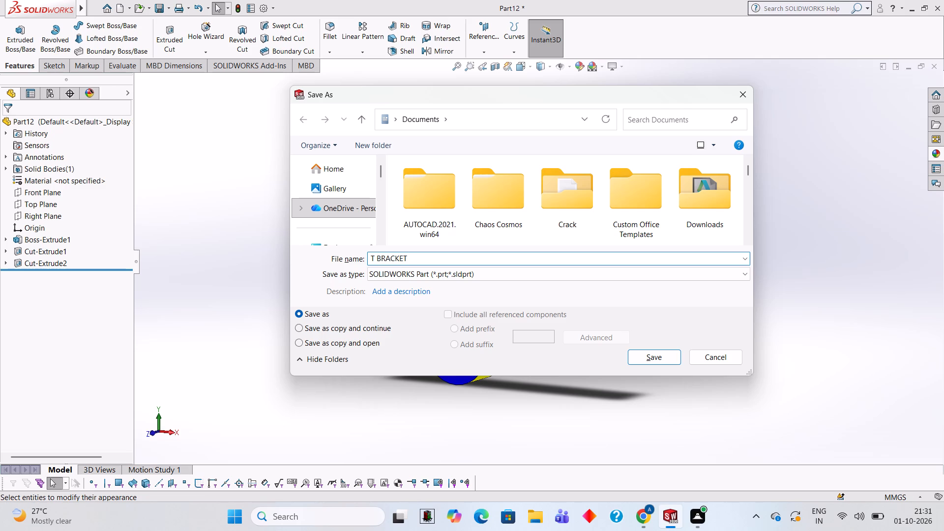
click(665, 357)
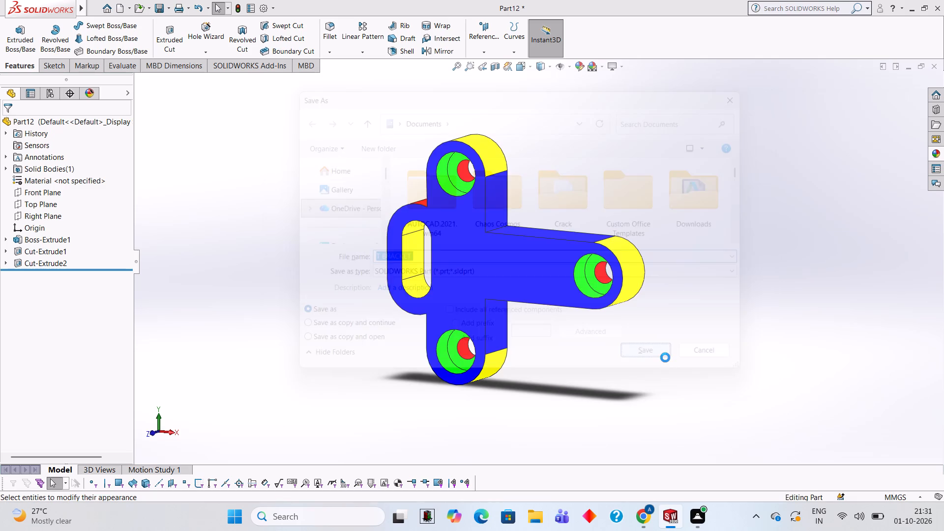
Save a PDF version of the part named T BRACKET in the Documents folder.
click(167, 9)
click(186, 32)
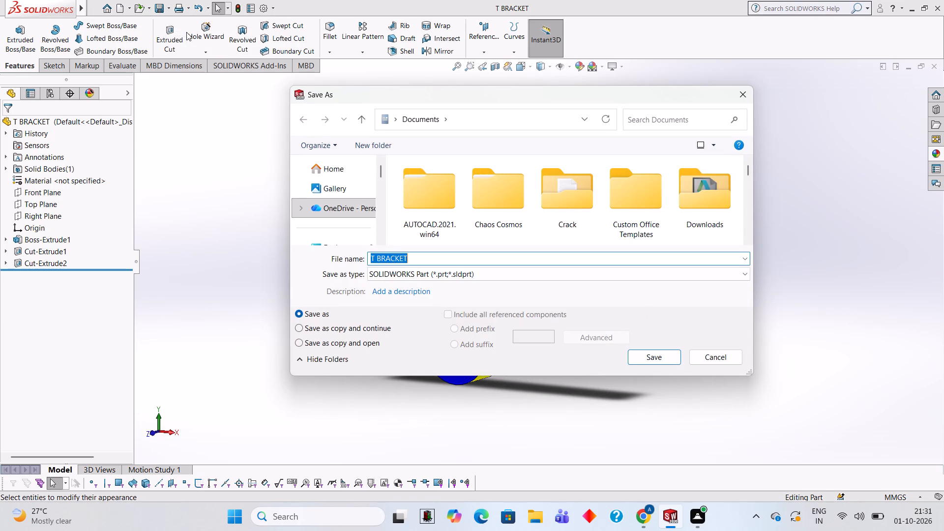
click(488, 277)
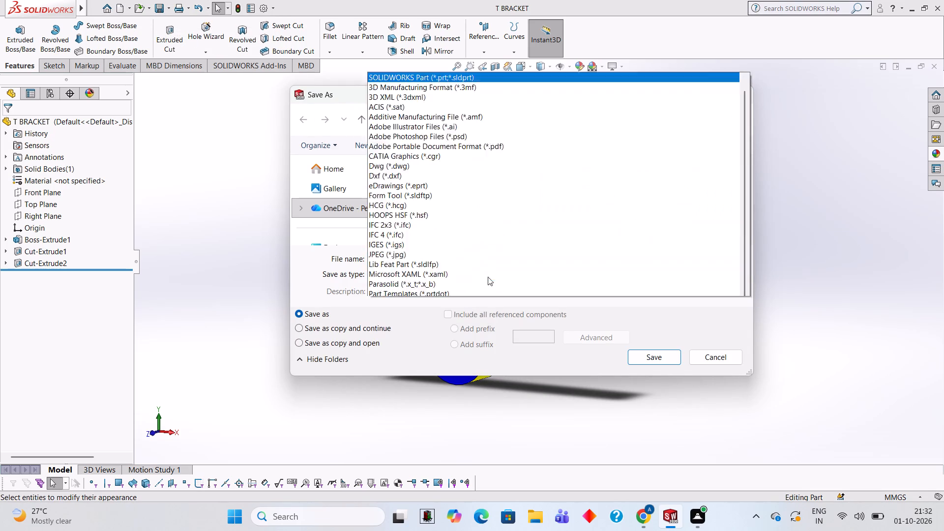
click(436, 79)
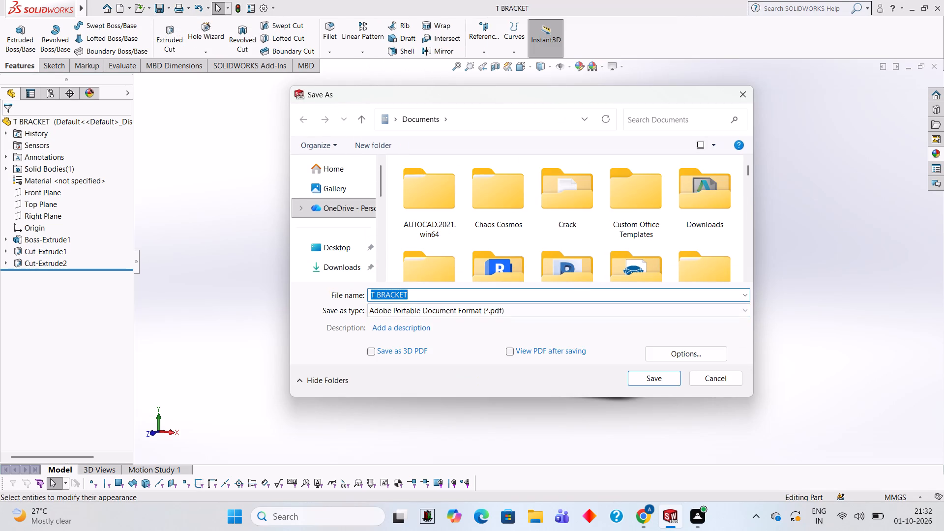
click(645, 380)
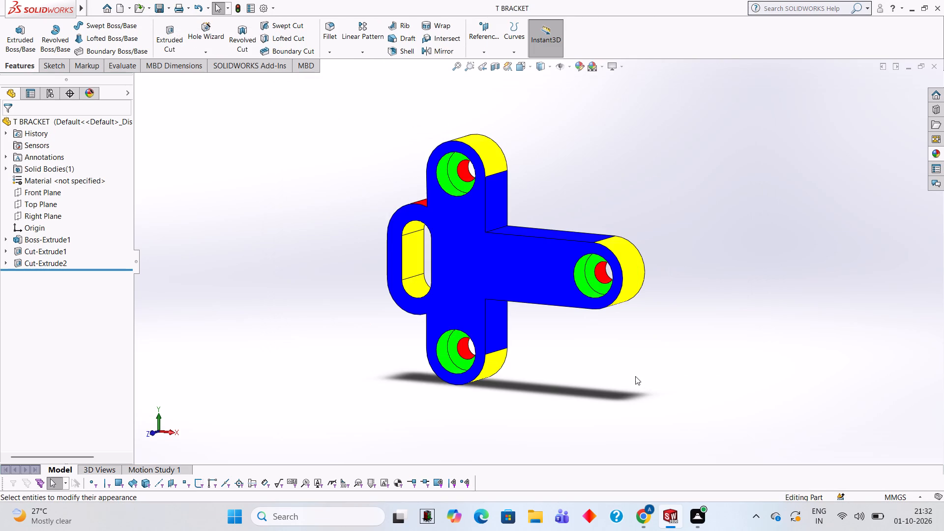